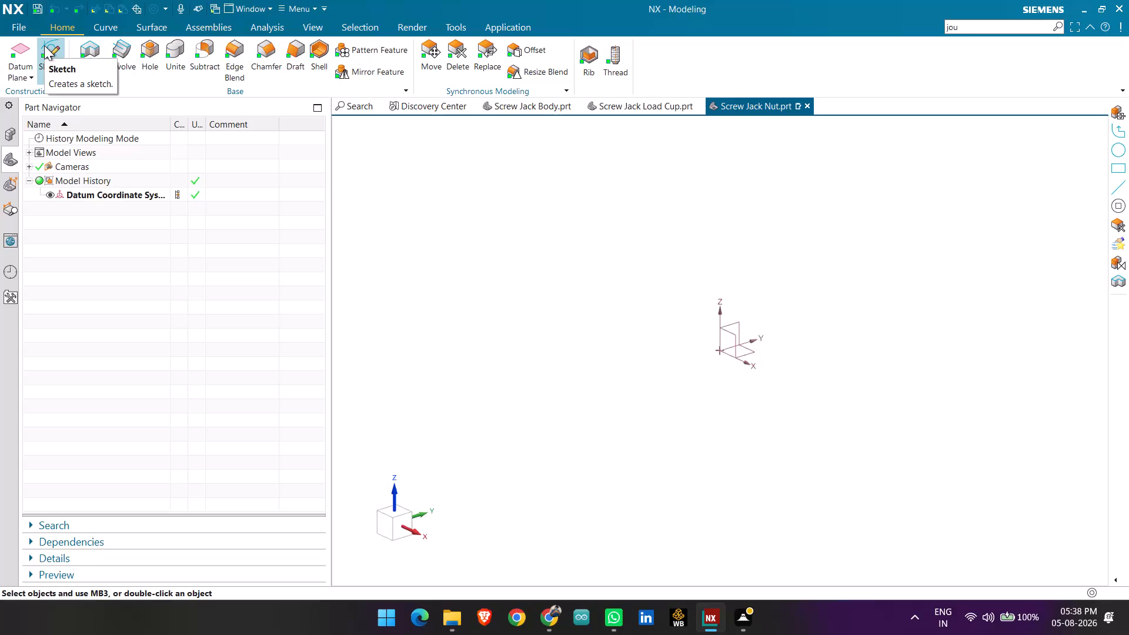
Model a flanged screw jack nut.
Start a new sketch on the XZ plane.
left_click(44, 45)
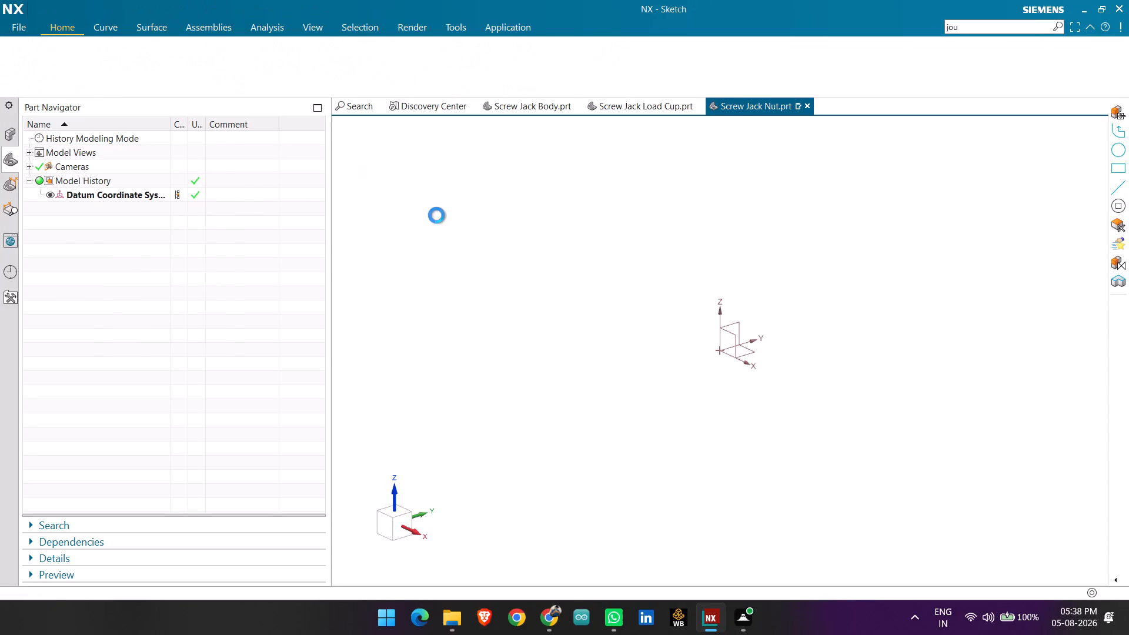
left_click(695, 235)
middle_click(693, 235)
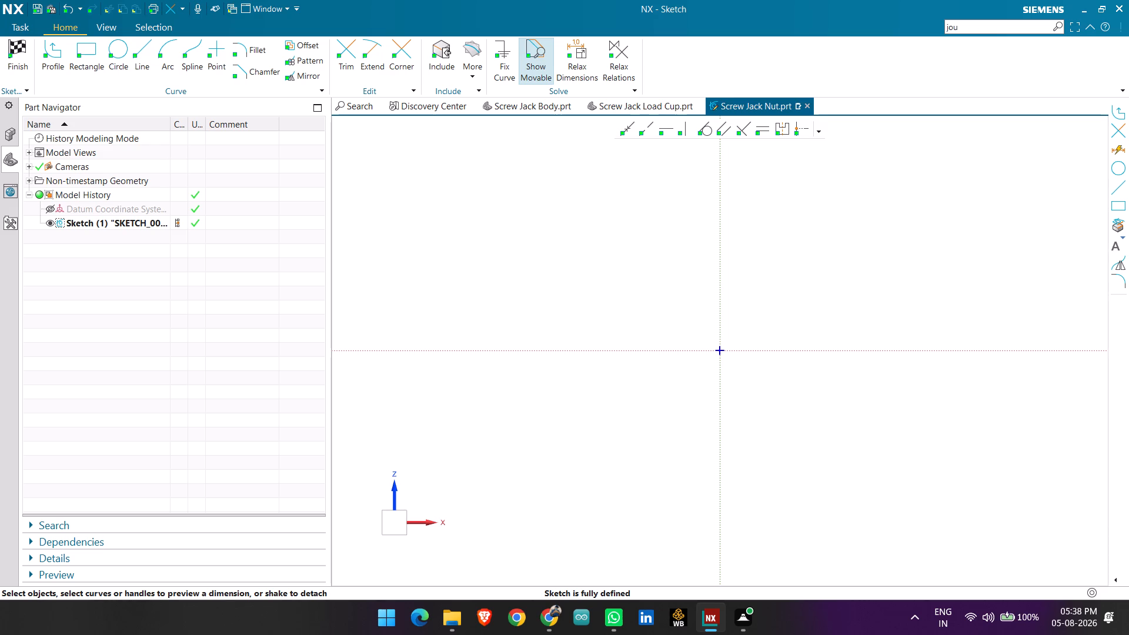
Start a profile at the sketch origin with a horizontal line of 25 in negative X and a vertical line of 25 upward.
scroll(724, 318, "up", 2)
scroll(741, 374, "up", 1)
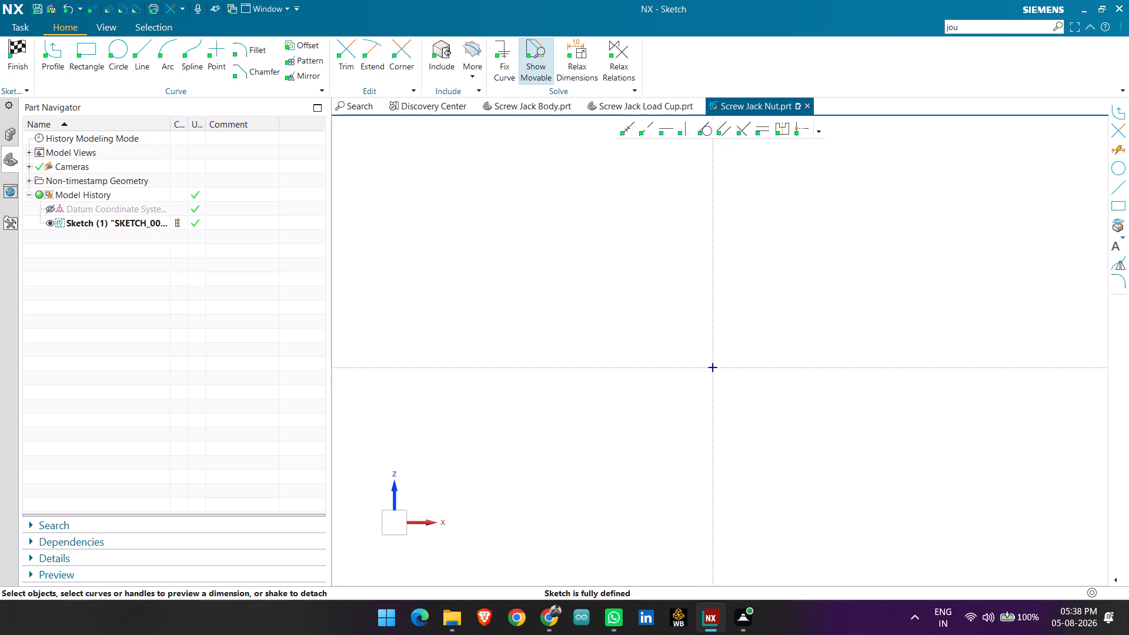
left_click(49, 54)
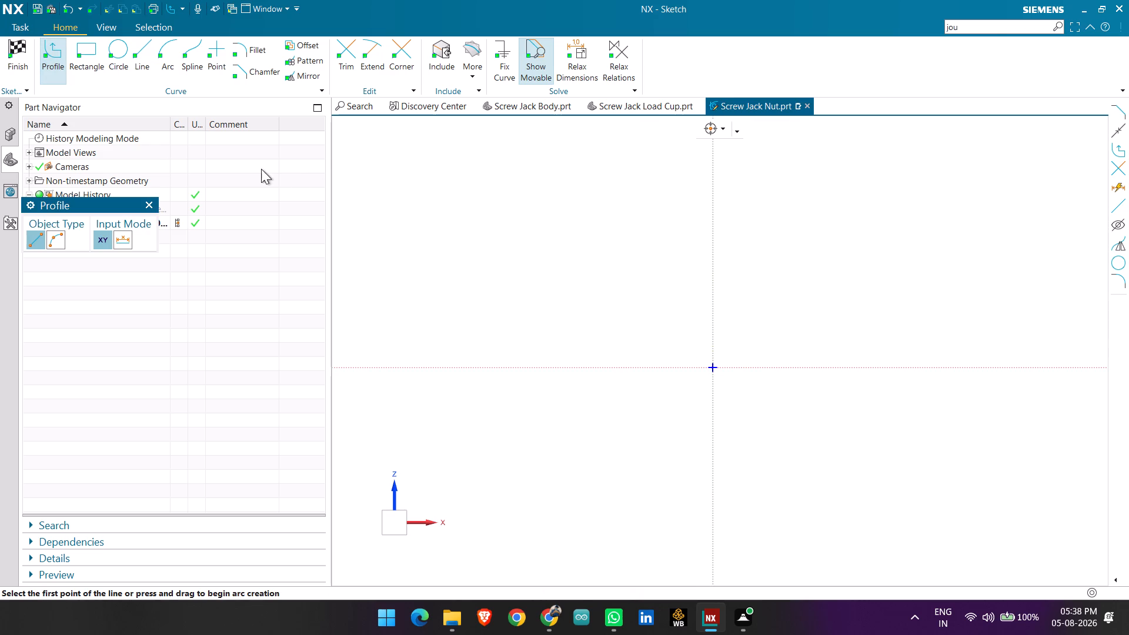
left_click(712, 367)
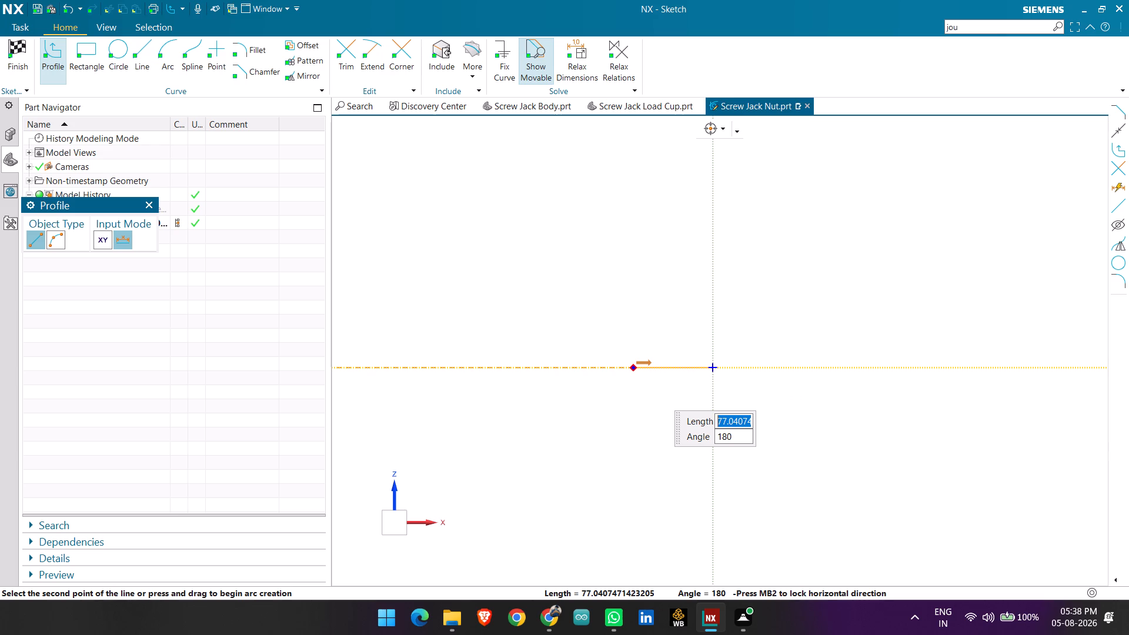
type("25")
key("Return")
key("Return")
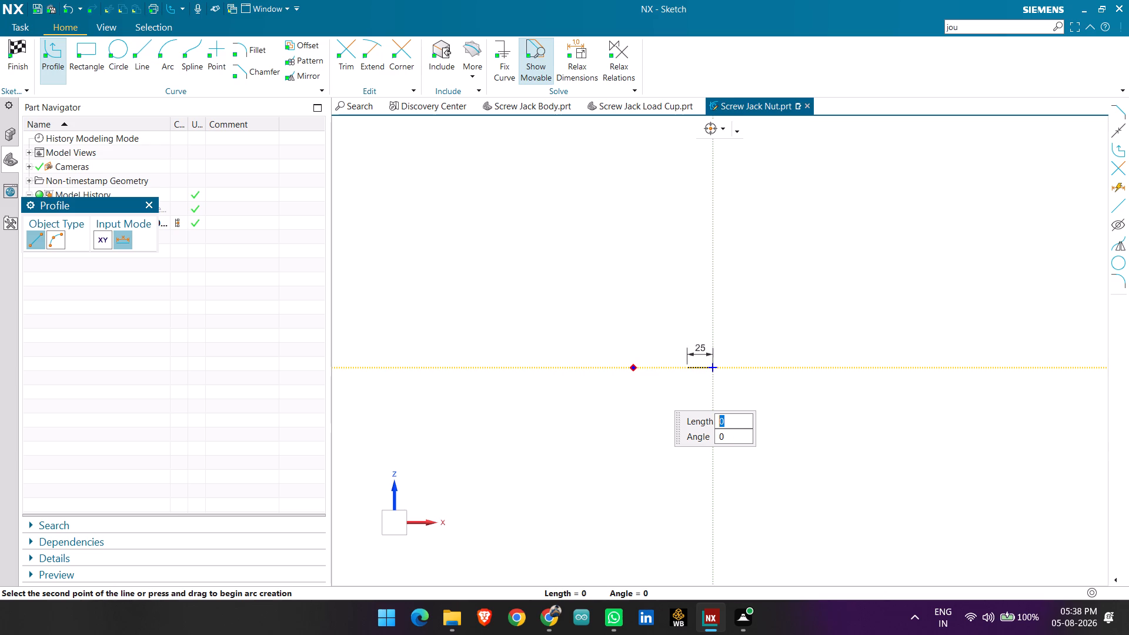
scroll(672, 298, "up", 3)
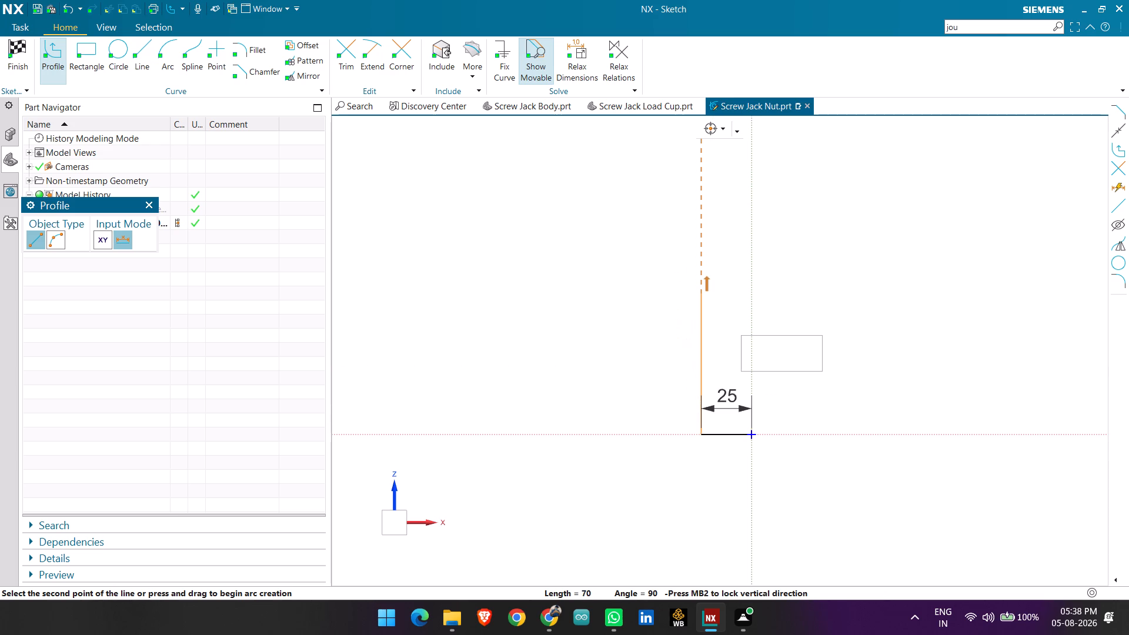
key("2")
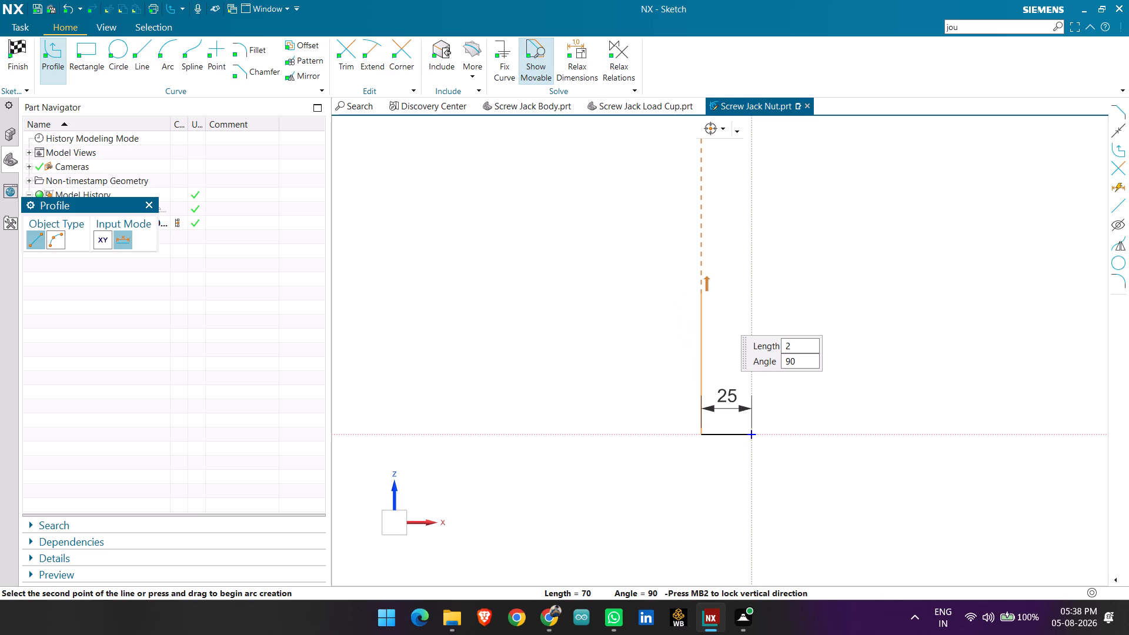
key("5")
key("Return")
key("Return")
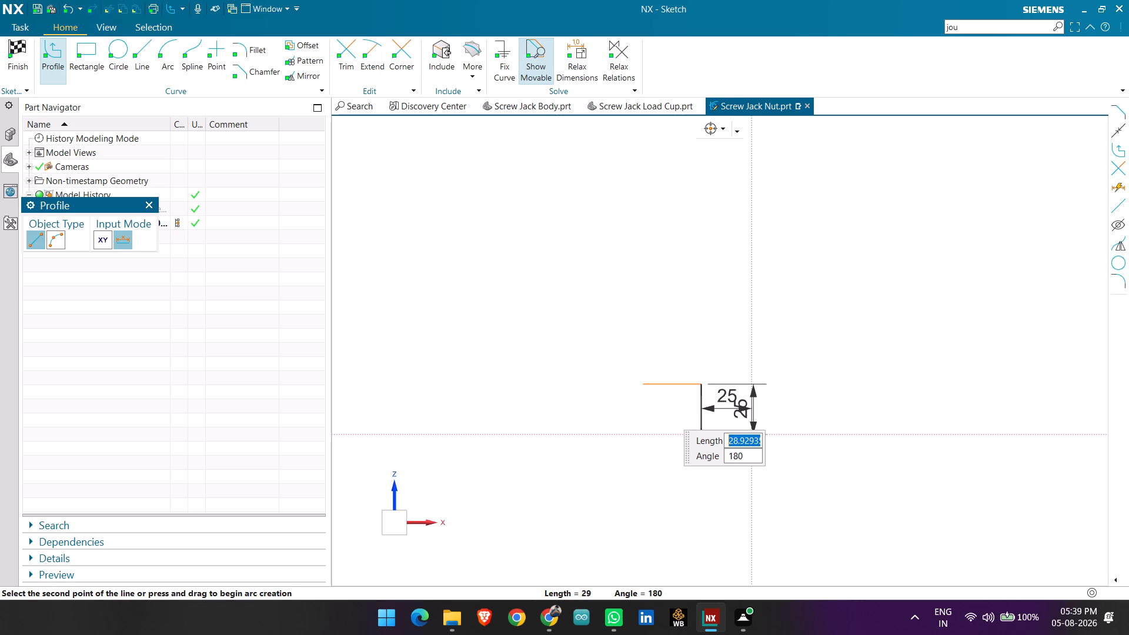
Continue the profile with a rectangular tab: 14 outward in negative X, 10 up, and 14 back toward the body.
type("14")
key("Return")
key("Return")
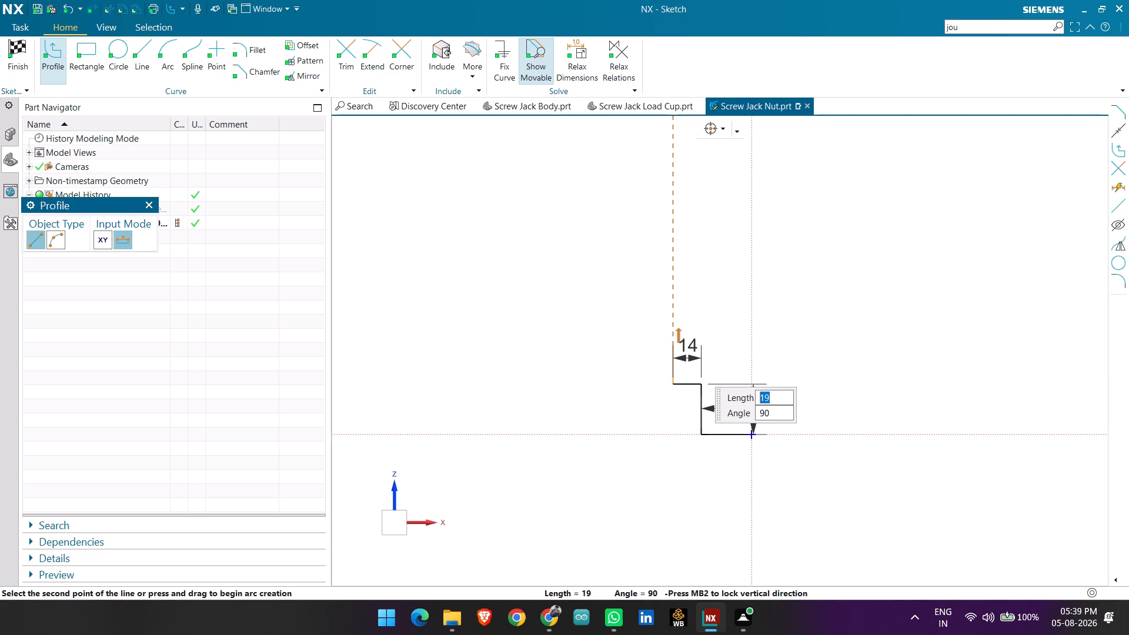
type("10")
key("Return")
key("Return")
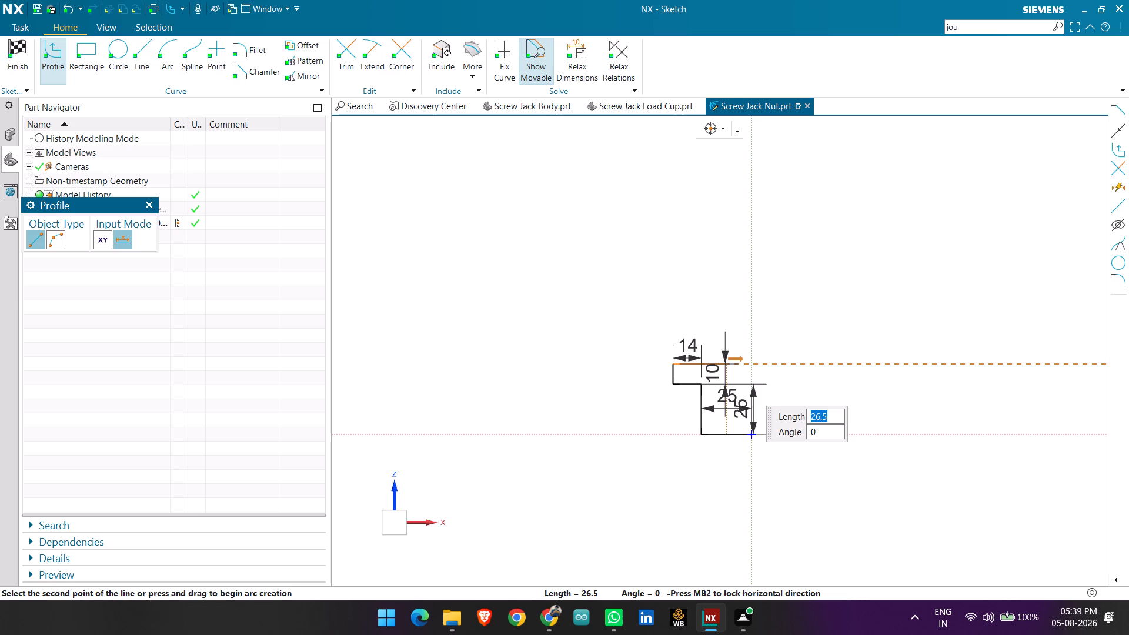
key("1")
key("4")
key("Return")
key("Return")
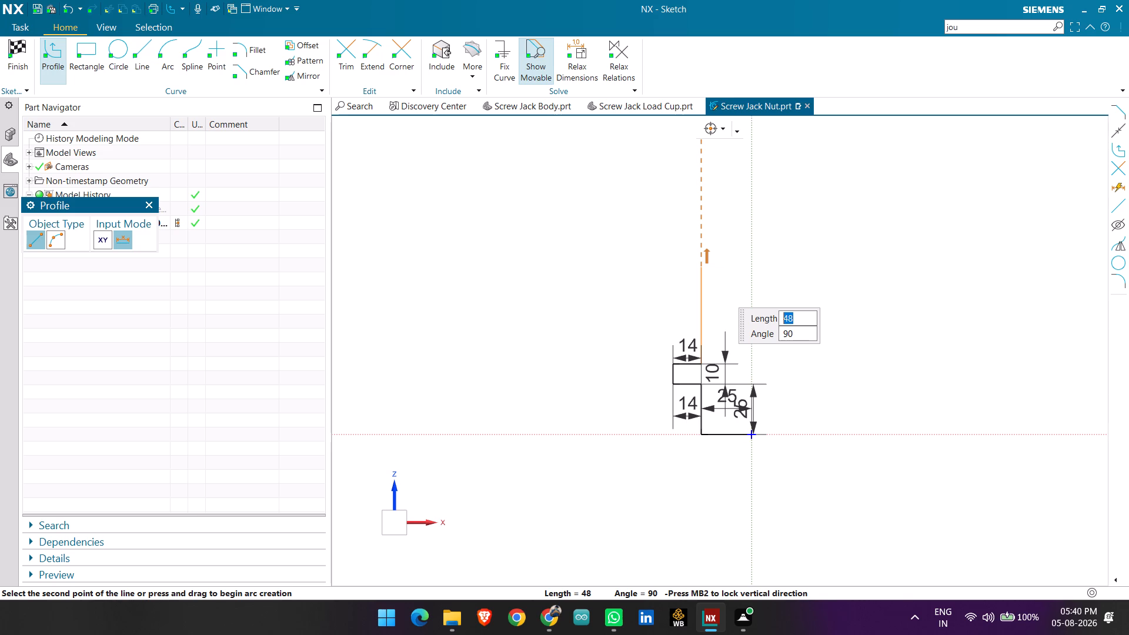
Continue the profile 10 upward and finish with a horizontal top line extending past the vertical axis.
type("10")
key("Return")
key("Return")
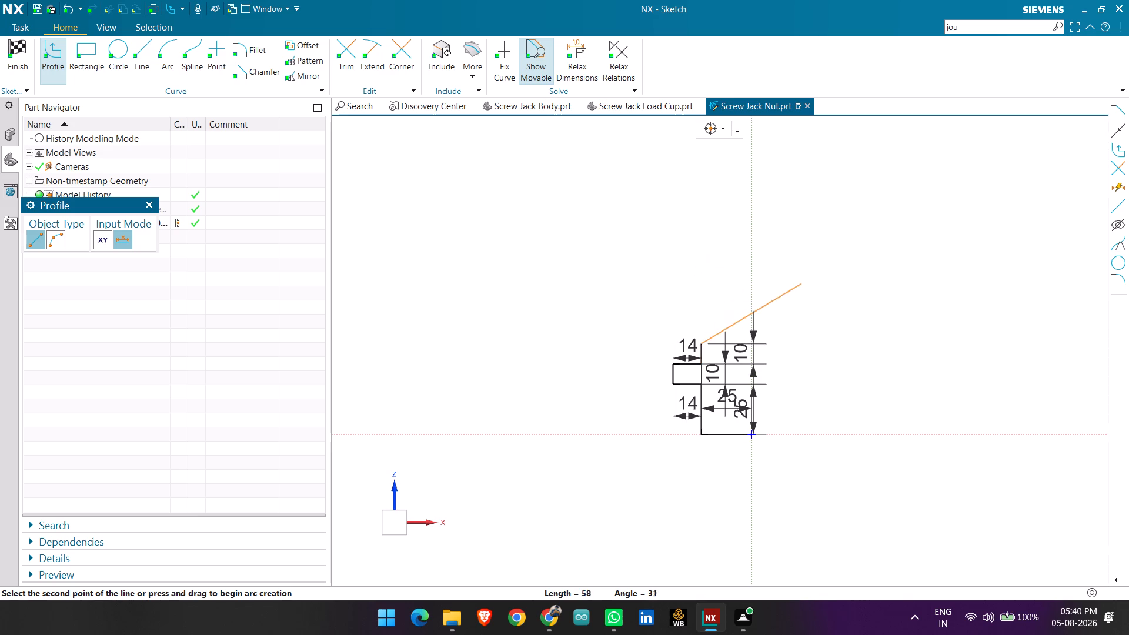
left_click(791, 348)
key("Escape")
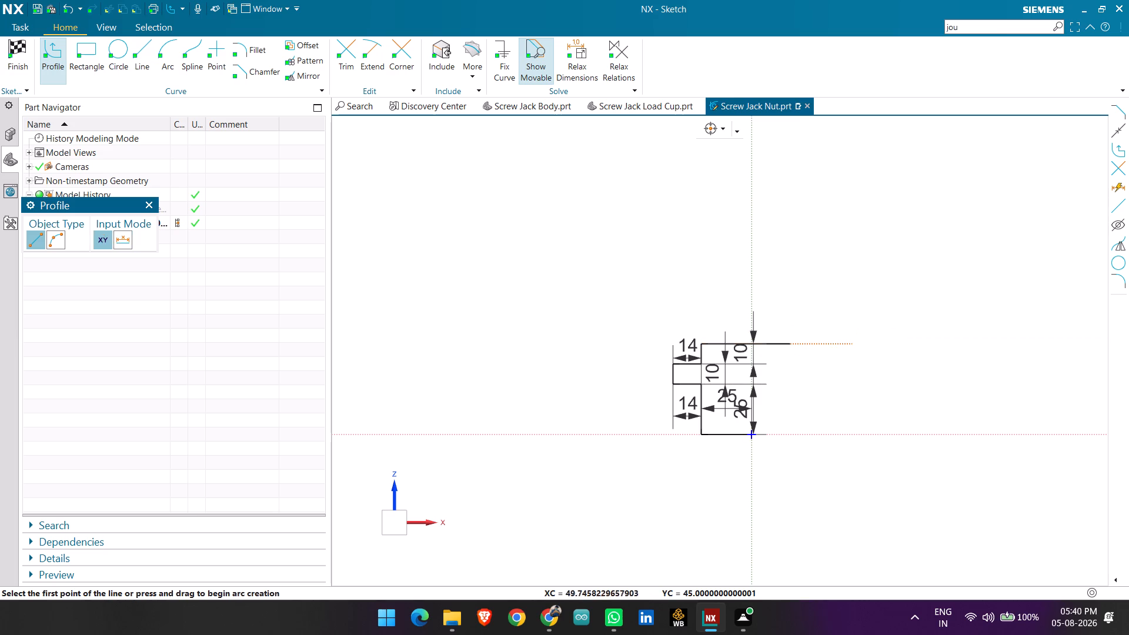
key("Escape")
Rearrange the six length dimensions so that they sit clear of the profile.
scroll(761, 401, "up", 8)
scroll(744, 363, "down", 5)
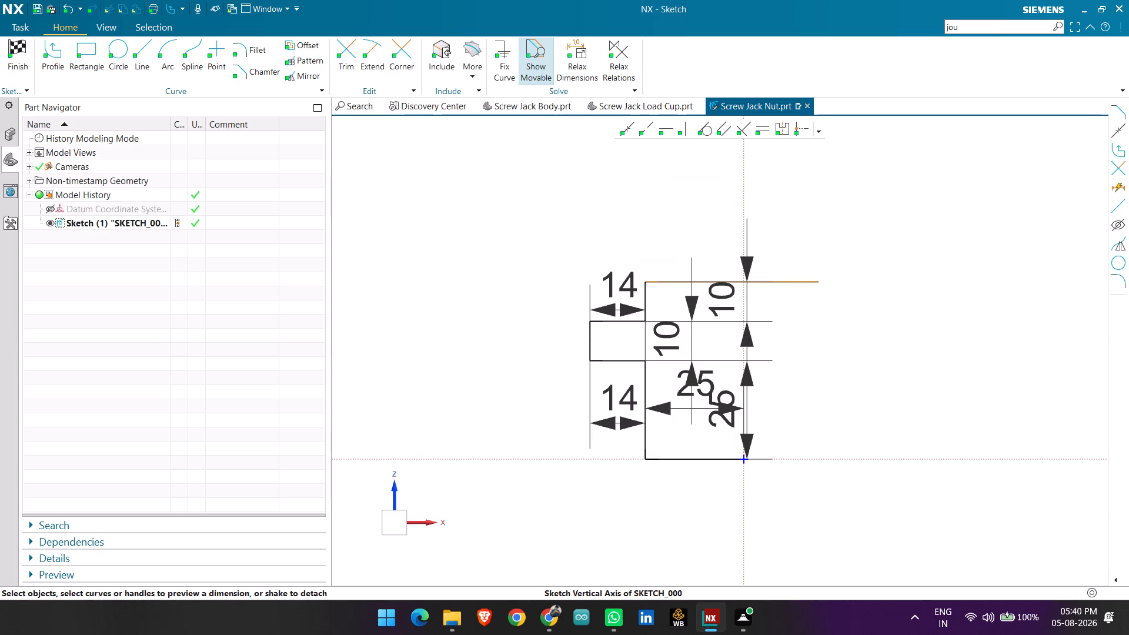
left_click_drag(659, 340, 442, 341)
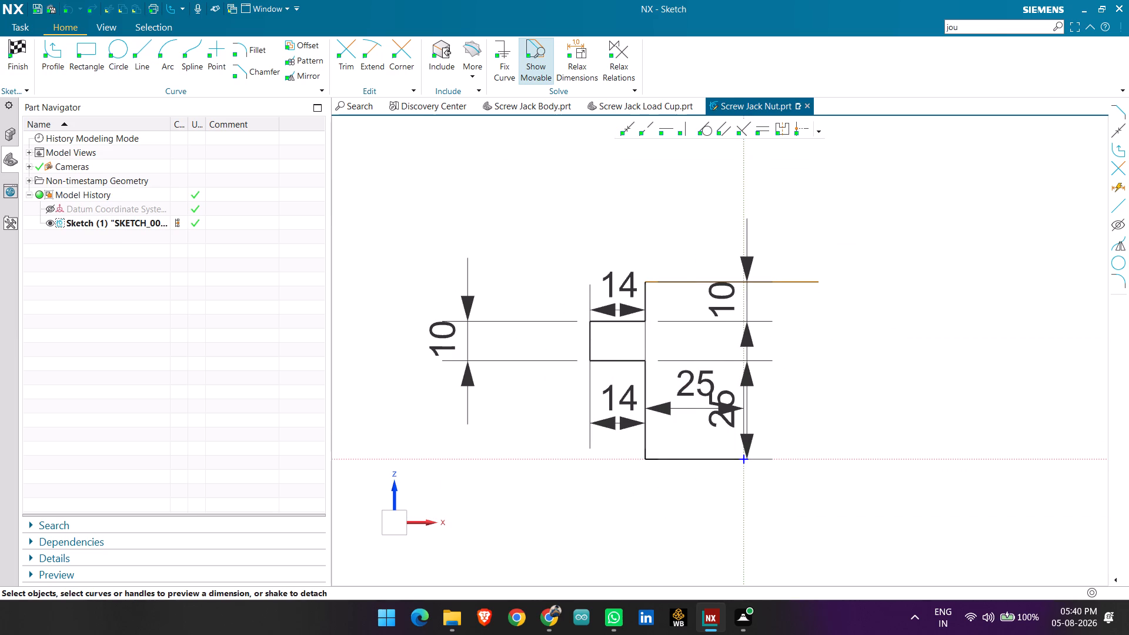
left_click_drag(627, 293, 624, 179)
left_click_drag(619, 400, 642, 517)
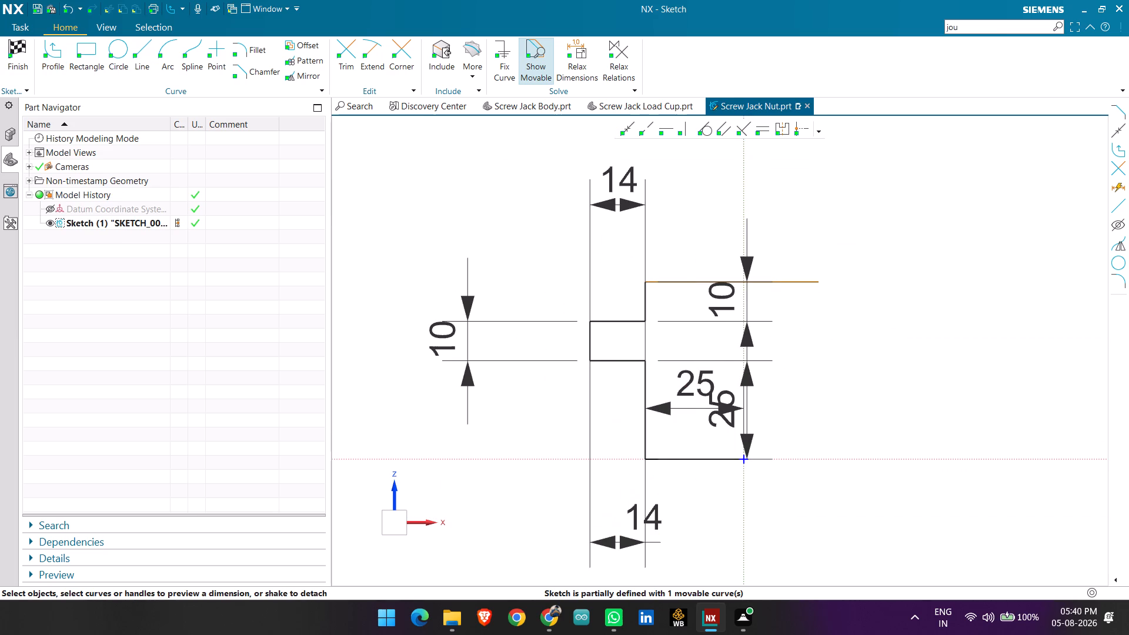
left_click_drag(722, 296, 965, 262)
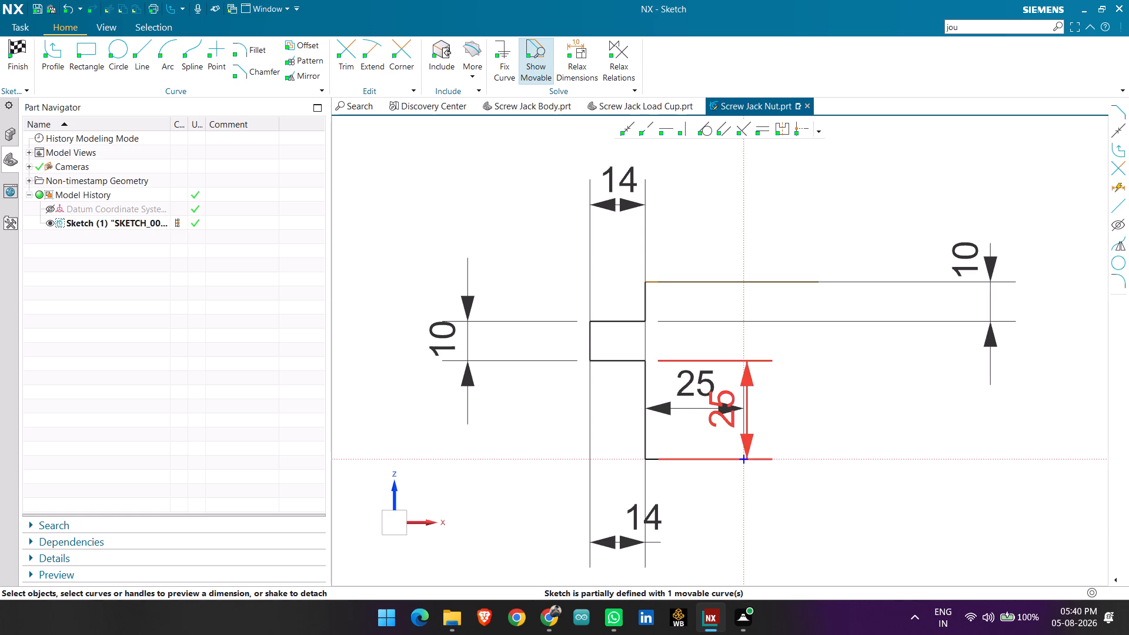
left_click_drag(731, 413, 1007, 430)
left_click_drag(687, 390, 940, 549)
left_click(940, 549)
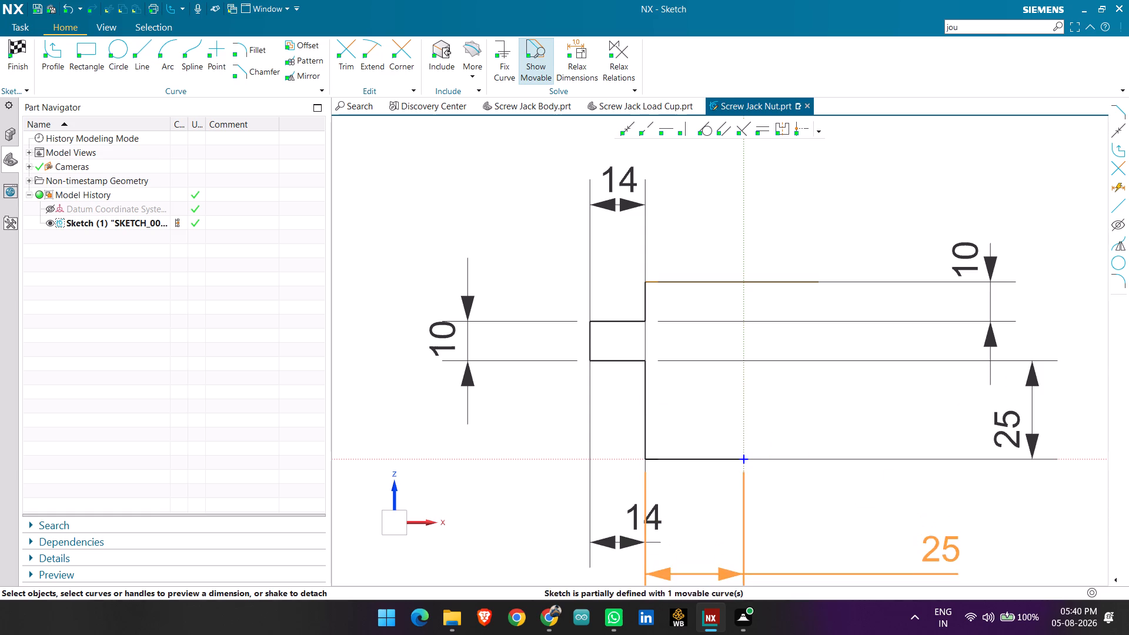
Draw a vertical line from the sketch origin along the vertical axis, extending above the profile's top line.
scroll(866, 495, "down", 2)
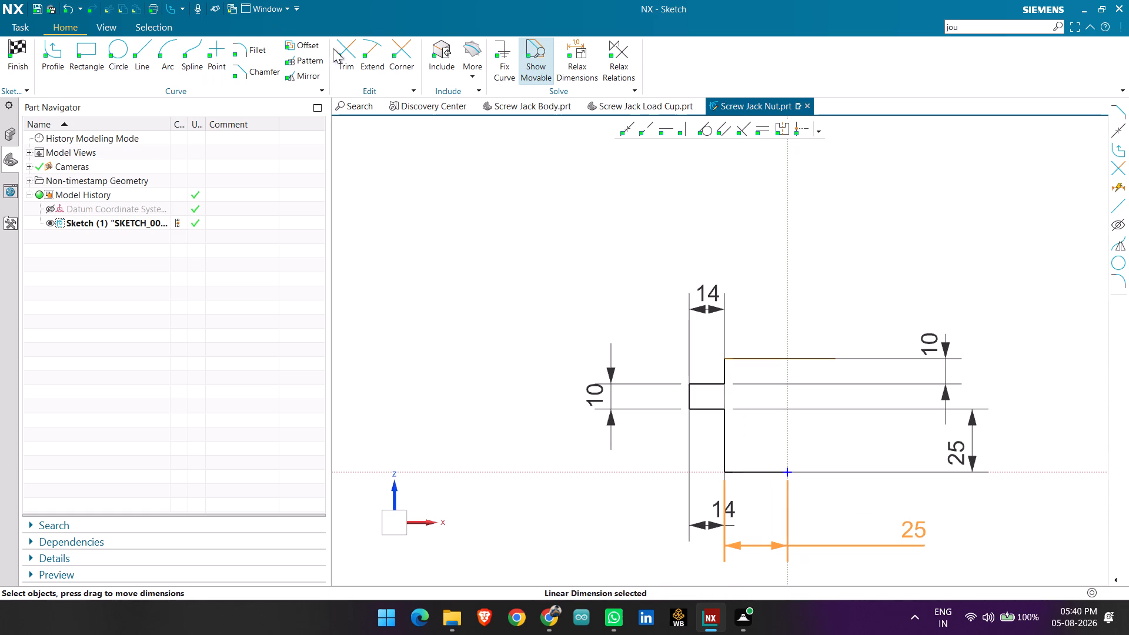
left_click(141, 51)
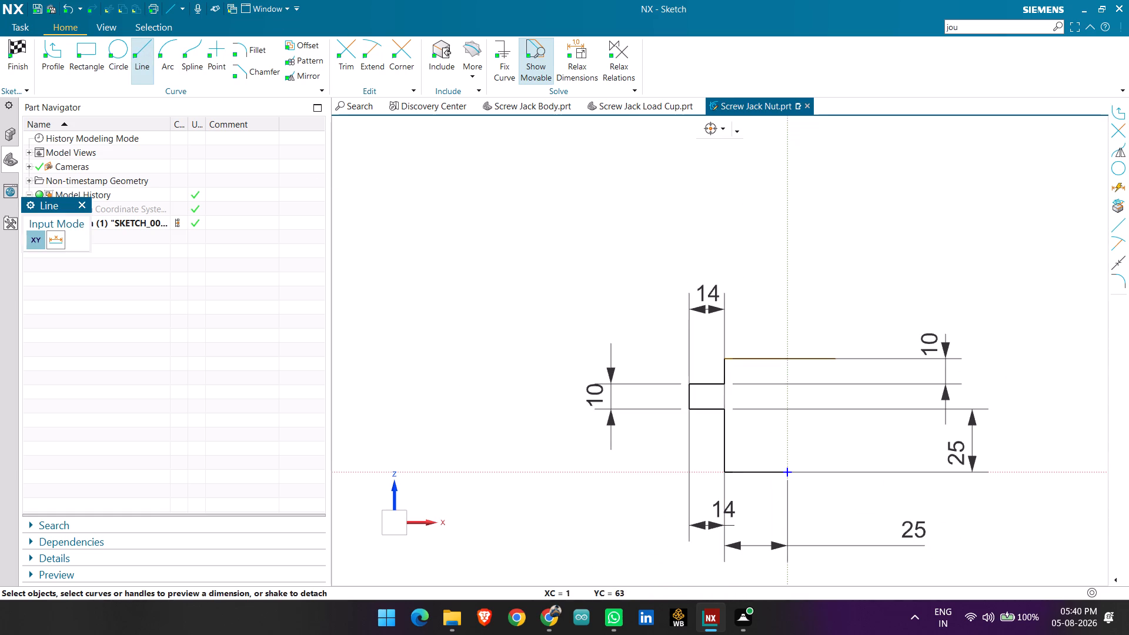
left_click(787, 471)
left_click(787, 285)
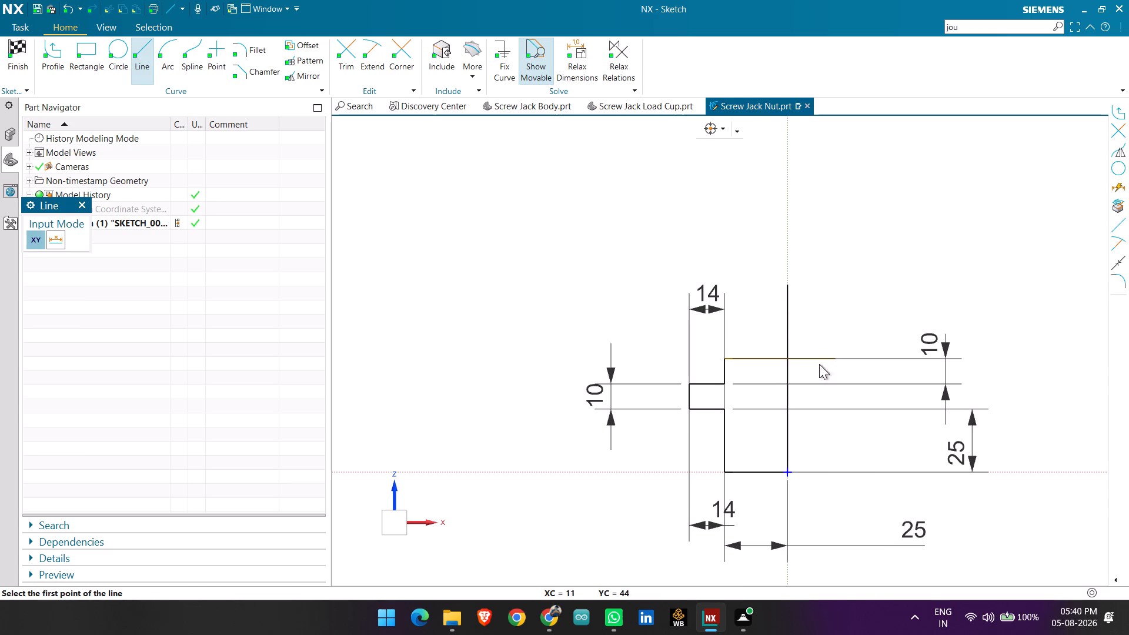
key("Escape")
key("Escape")
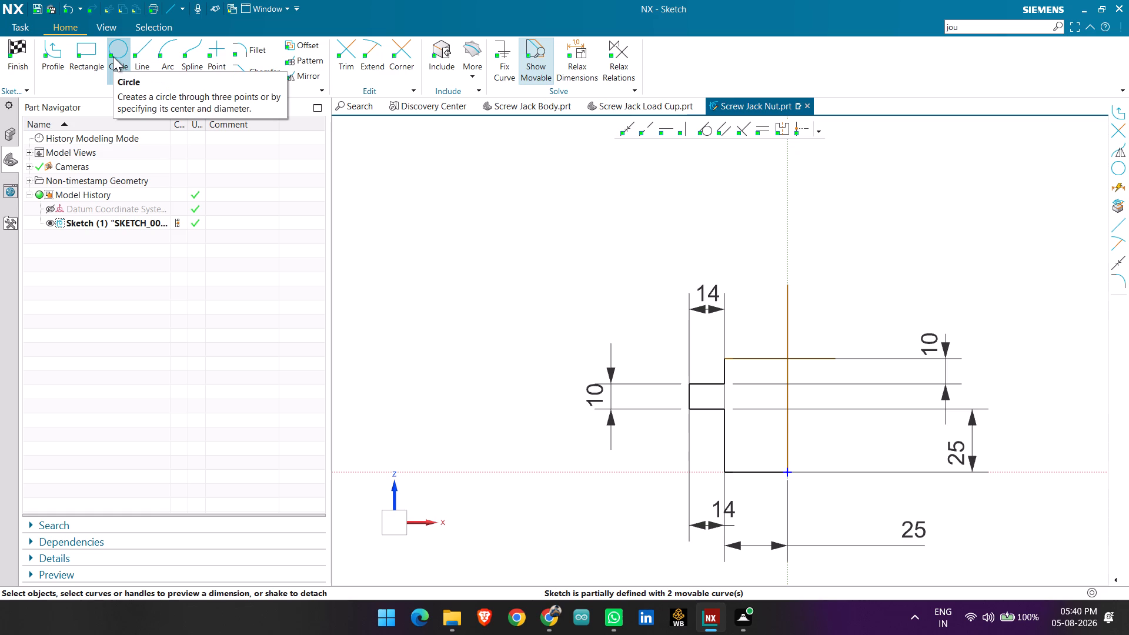
Trim the overhanging ends of the vertical line and the top line where they cross, closing the profile.
left_click(348, 59)
left_click_drag(781, 319, 792, 325)
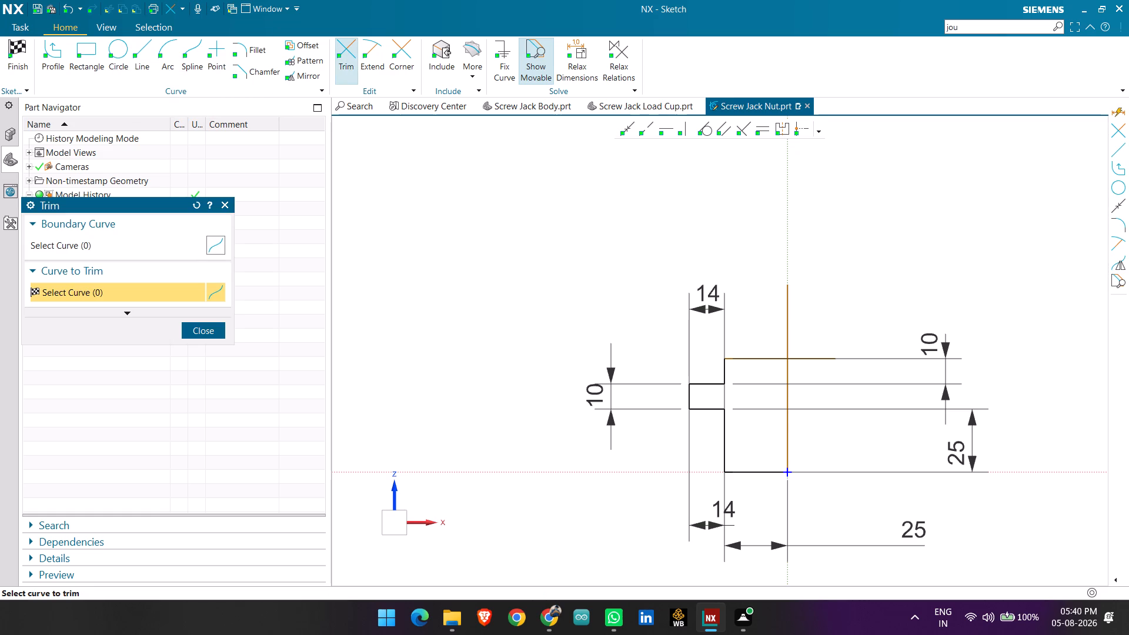
left_click_drag(792, 325, 830, 382)
scroll(830, 383, "down", 3)
scroll(810, 410, "up", 4)
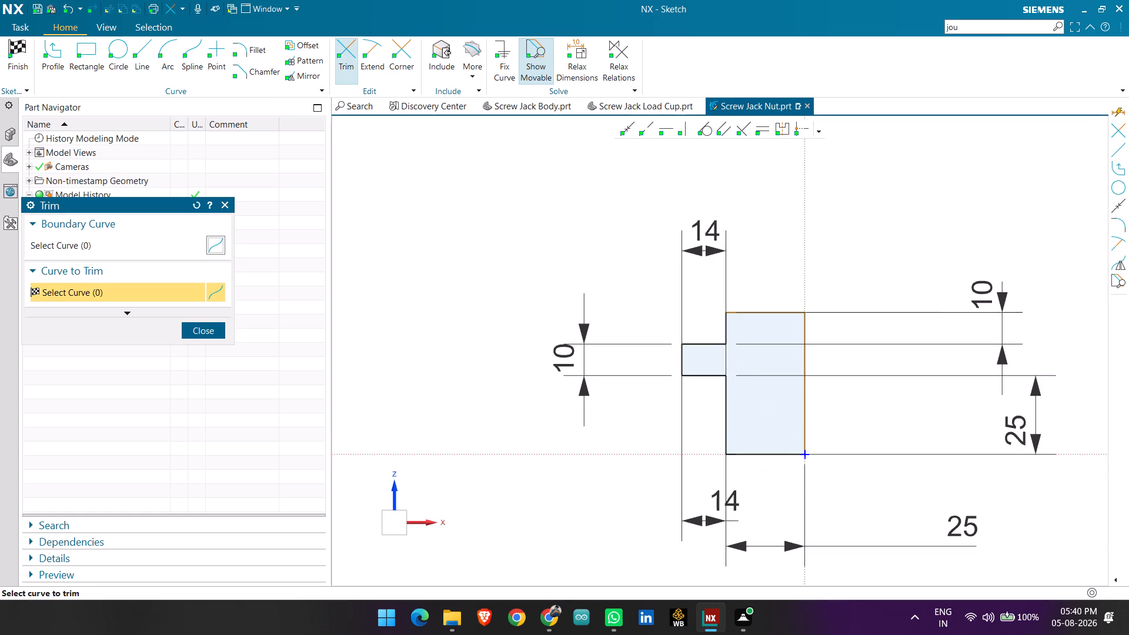
key("Escape")
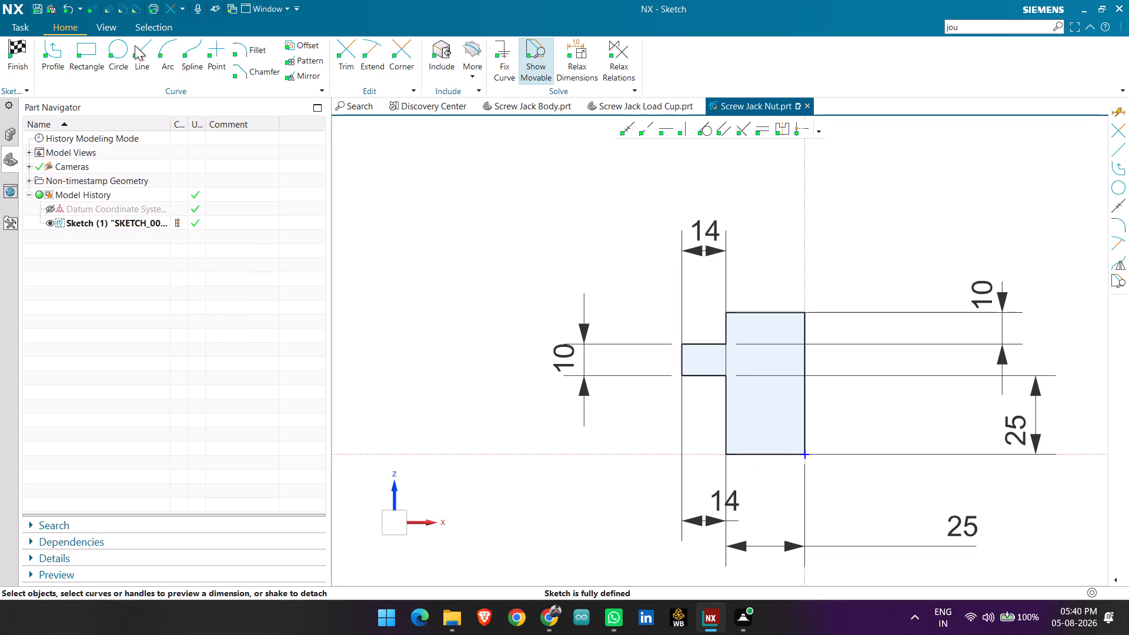
Draw a three-point circle through the two outer corners of the tab, centred on its end edge.
left_click(126, 46)
left_click(56, 239)
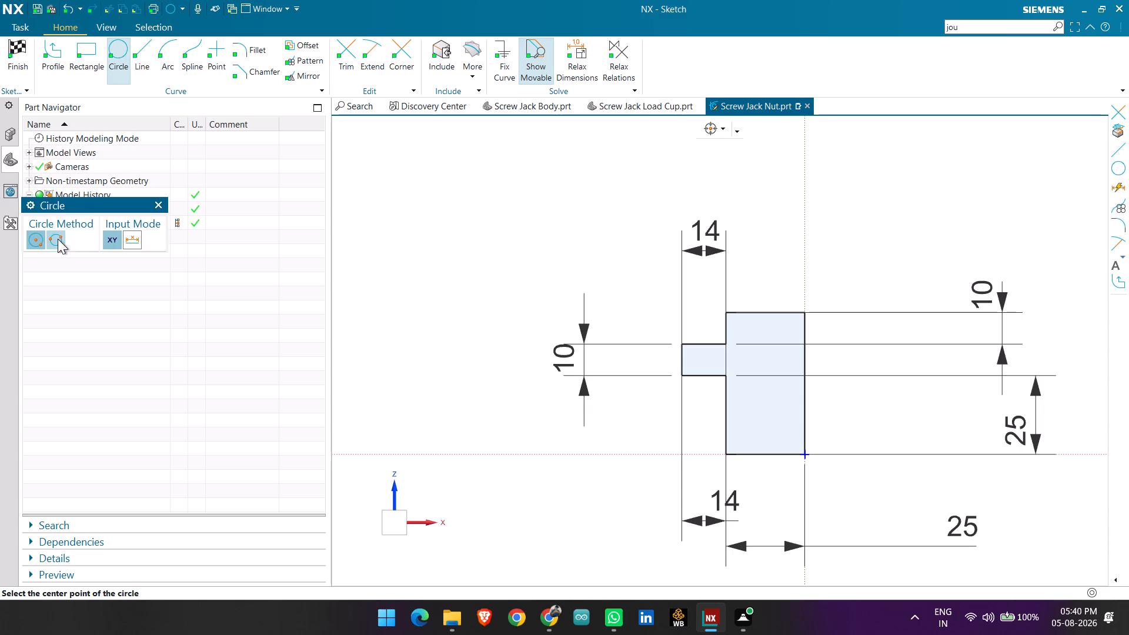
left_click(684, 346)
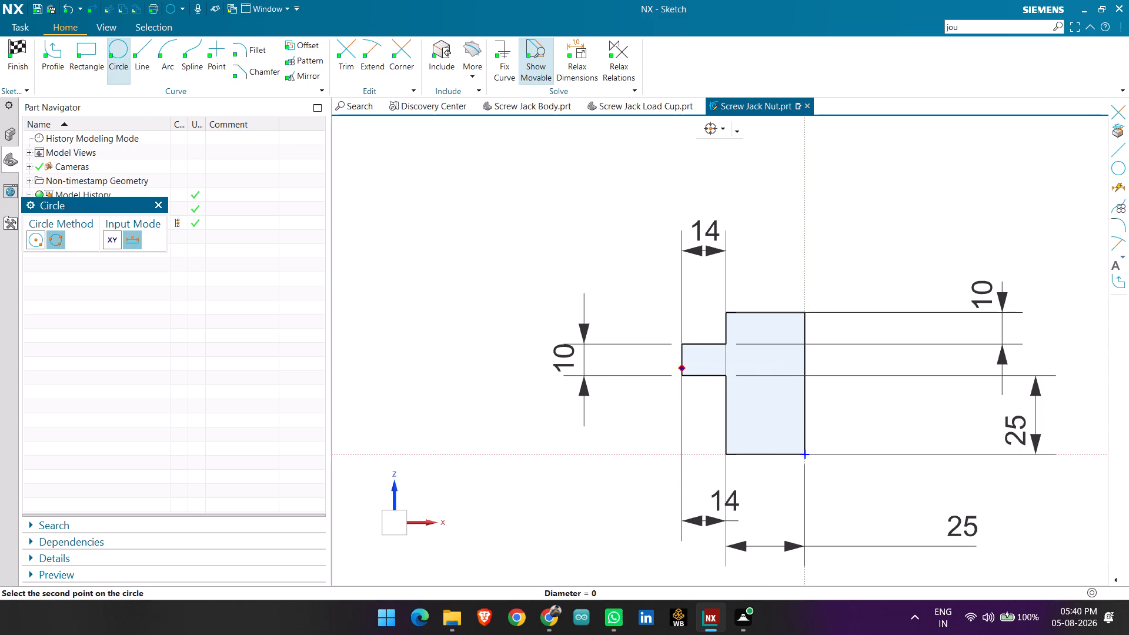
left_click(680, 375)
left_click(717, 362)
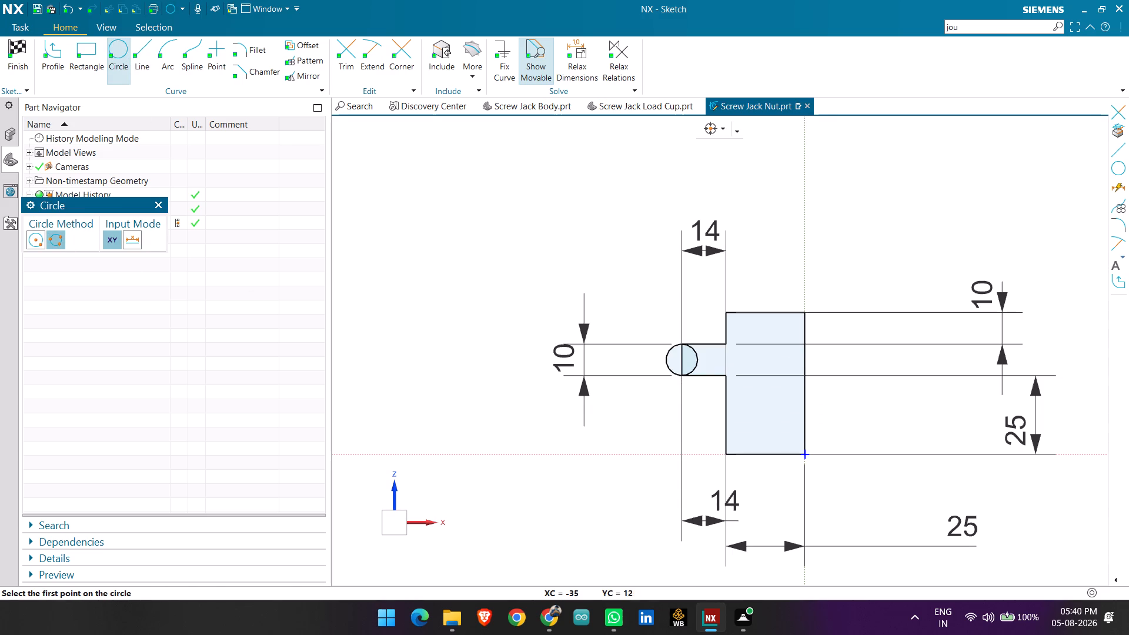
key("Escape")
Trim away the inner half of the circle and the tab's straight end edge, leaving a rounded tab end.
left_click(353, 51)
scroll(711, 344, "up", 2)
left_click_drag(710, 359, 668, 361)
left_click_drag(679, 366, 663, 362)
left_click_drag(681, 365, 662, 365)
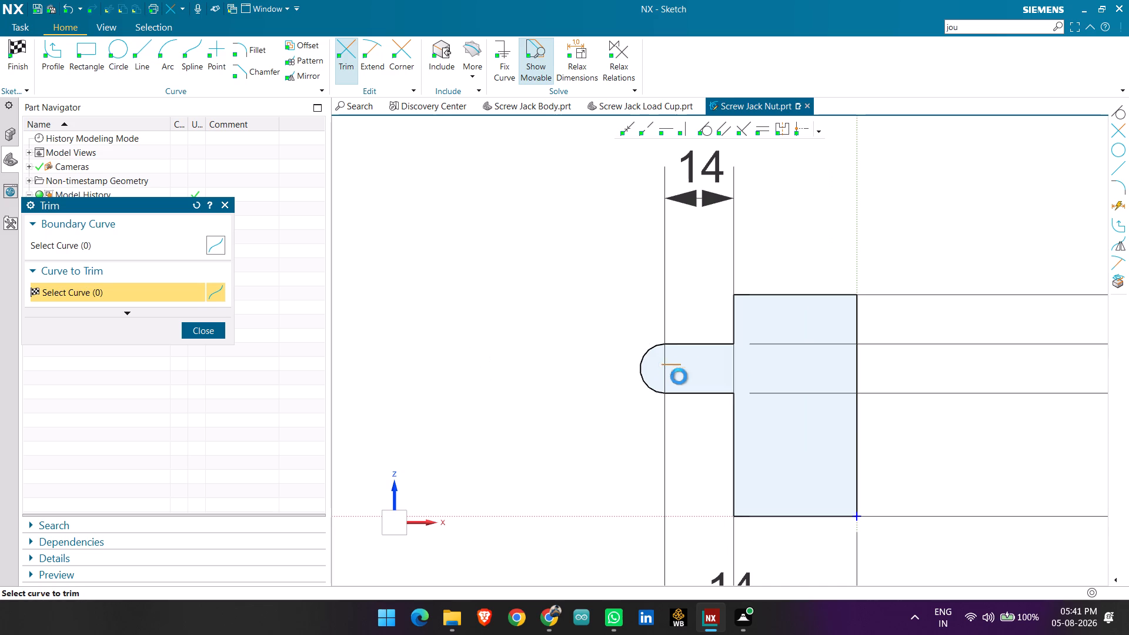
left_click(199, 334)
Dimension the body's overall height between its lower and upper outer corners, placing the dimension beyond the rounded tab.
scroll(410, 273, "down", 4)
scroll(563, 315, "up", 2)
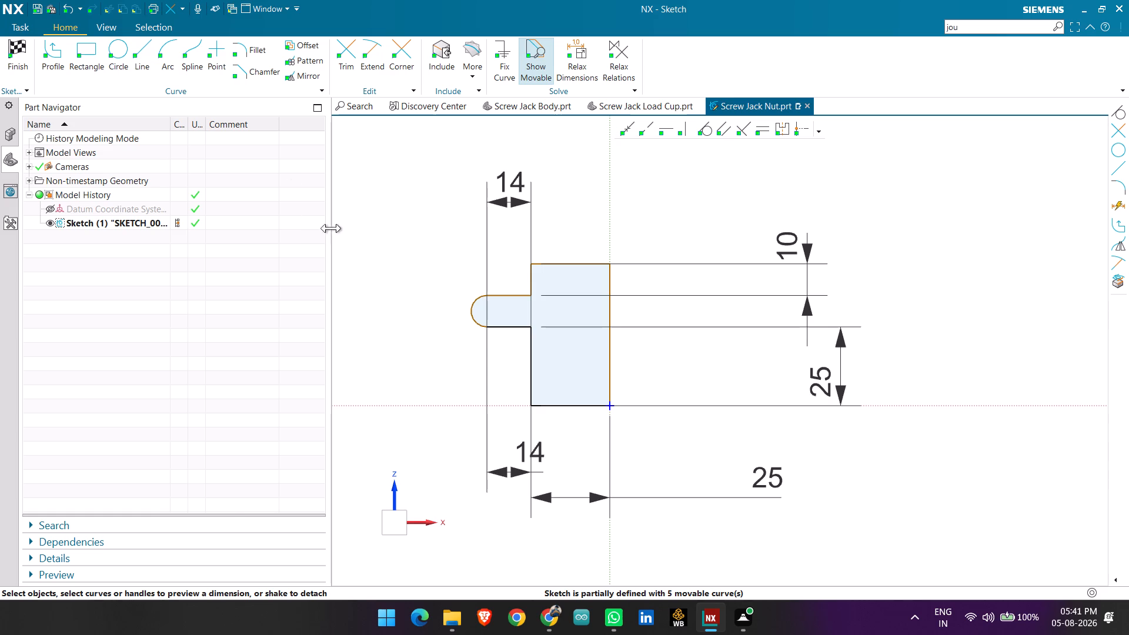
key("d")
left_click(534, 403)
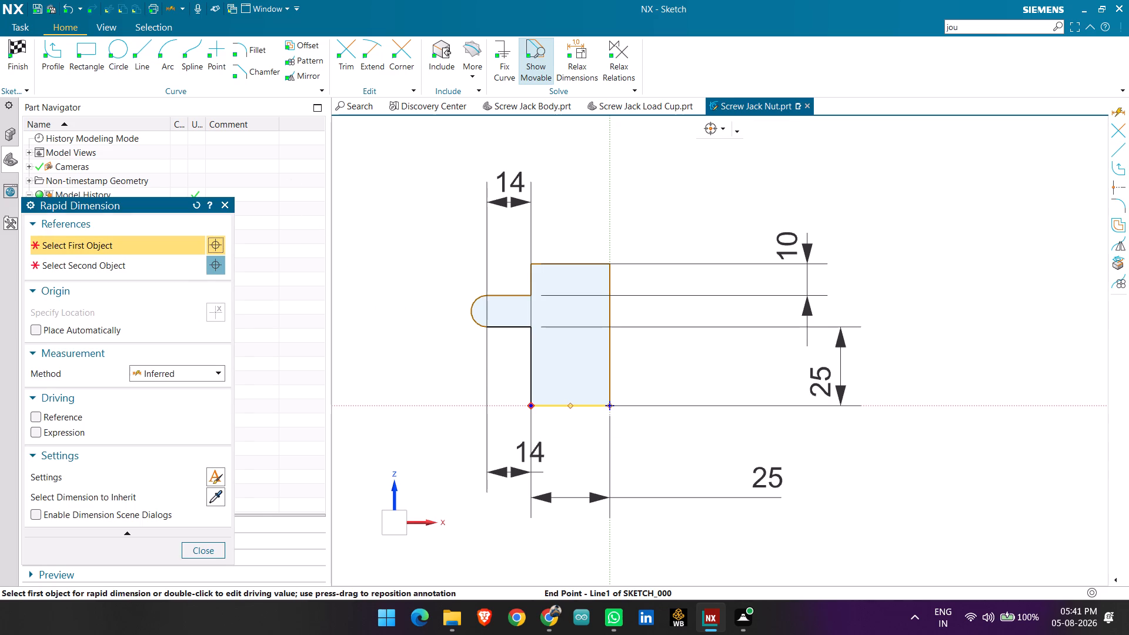
left_click(533, 263)
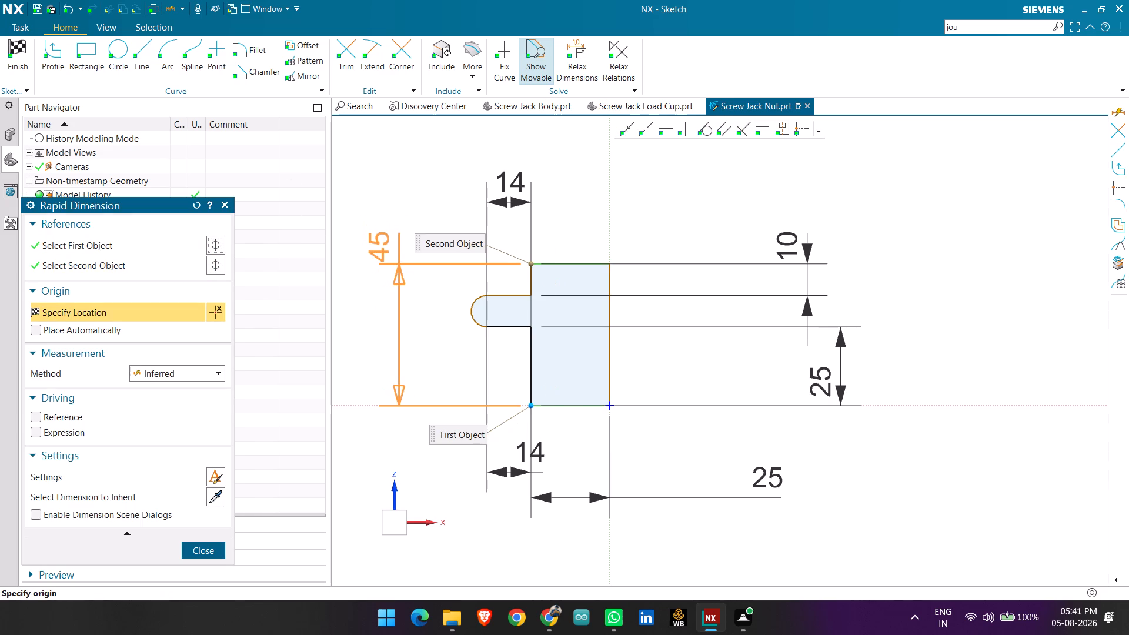
left_click(379, 248)
key("Escape")
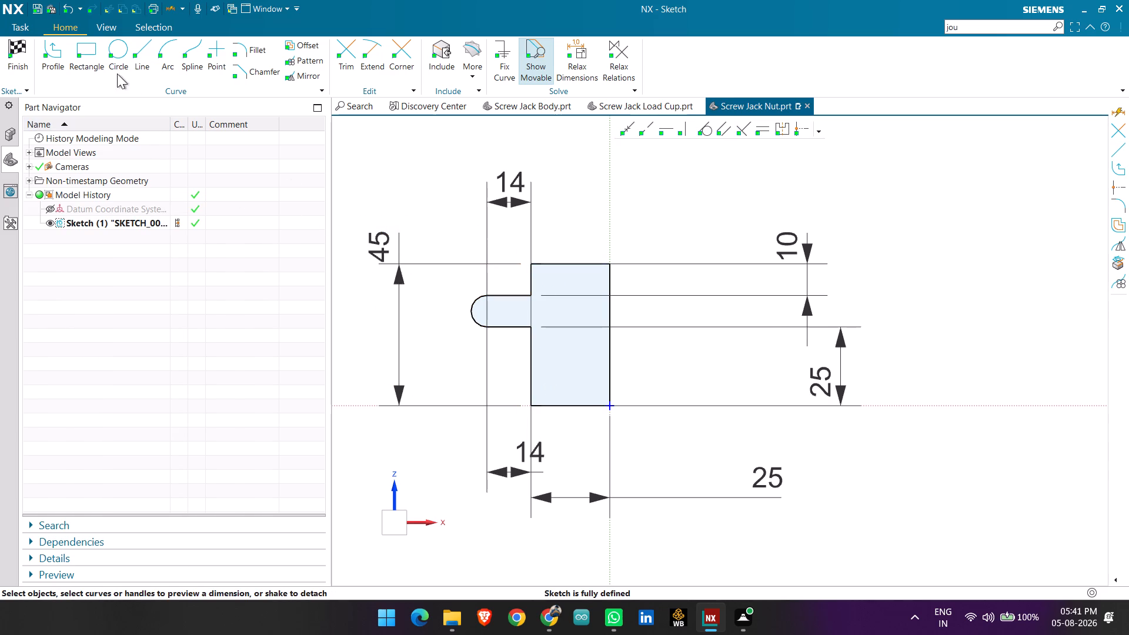
Finish the sketch and revolve the half-section profile 360° about its vertical edge on the Z axis.
left_click(25, 41)
scroll(754, 373, "up", 6)
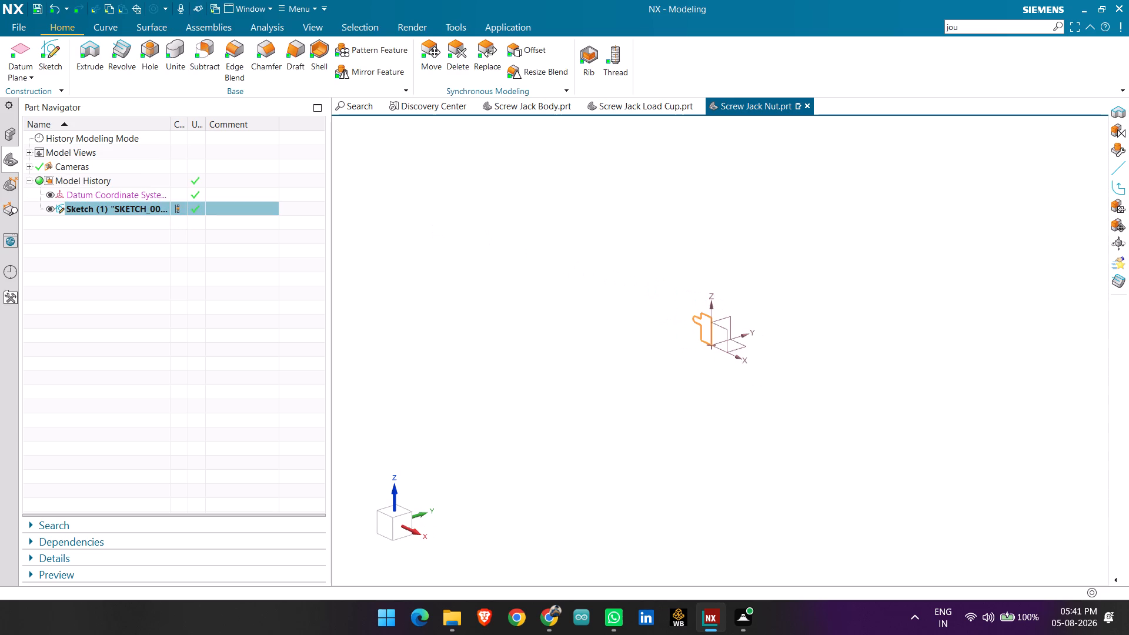
scroll(723, 332, "up", 1)
left_click(128, 63)
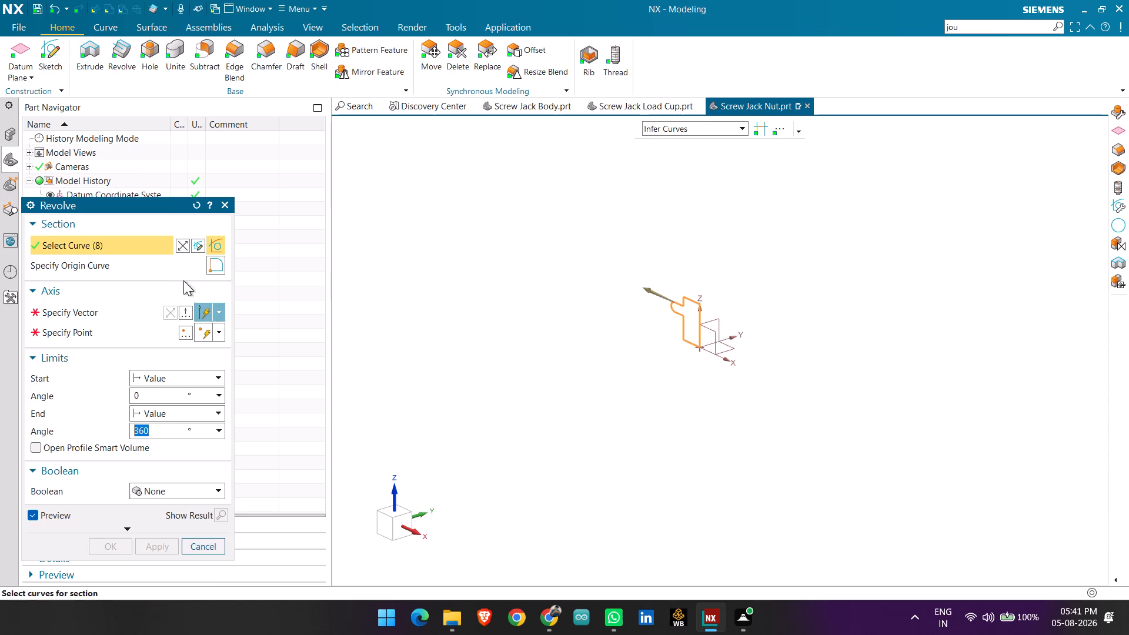
left_click(128, 312)
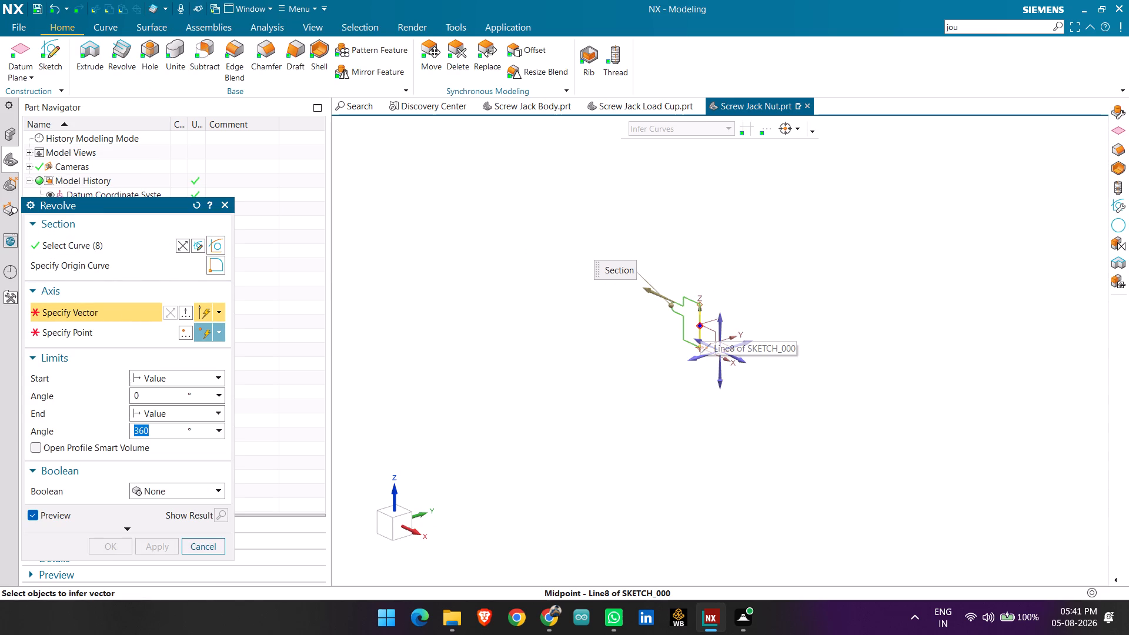
left_click(699, 317)
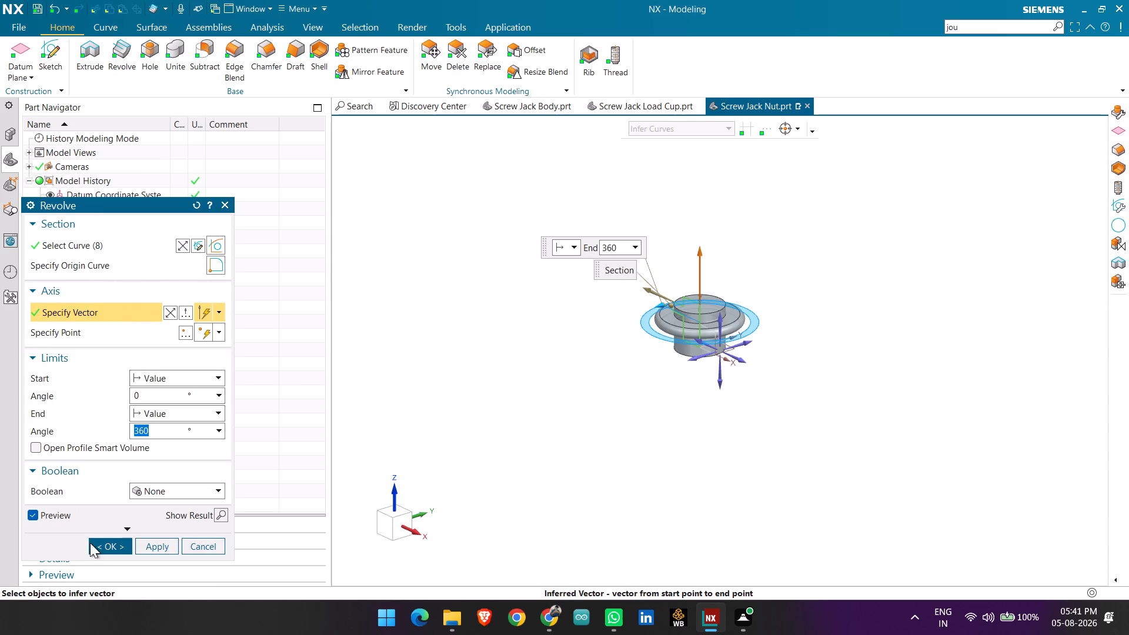
left_click(93, 549)
Sketch a 37 mm diameter circle centred at the origin on the nut's flat top face.
middle_click_drag(445, 407, 476, 393)
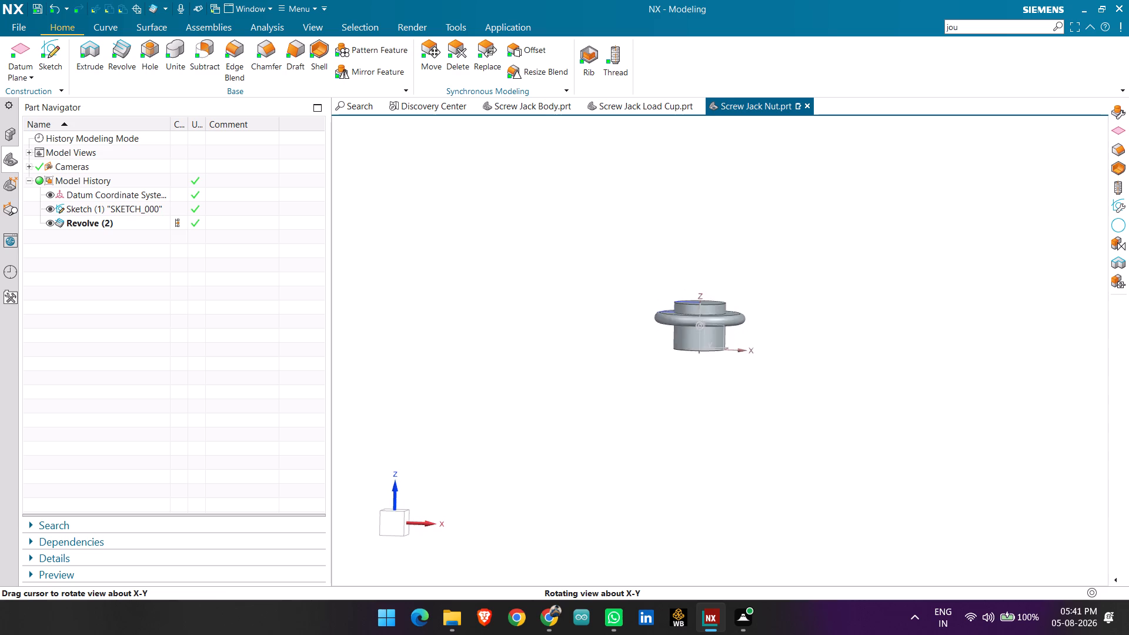
middle_click_drag(476, 393, 494, 373)
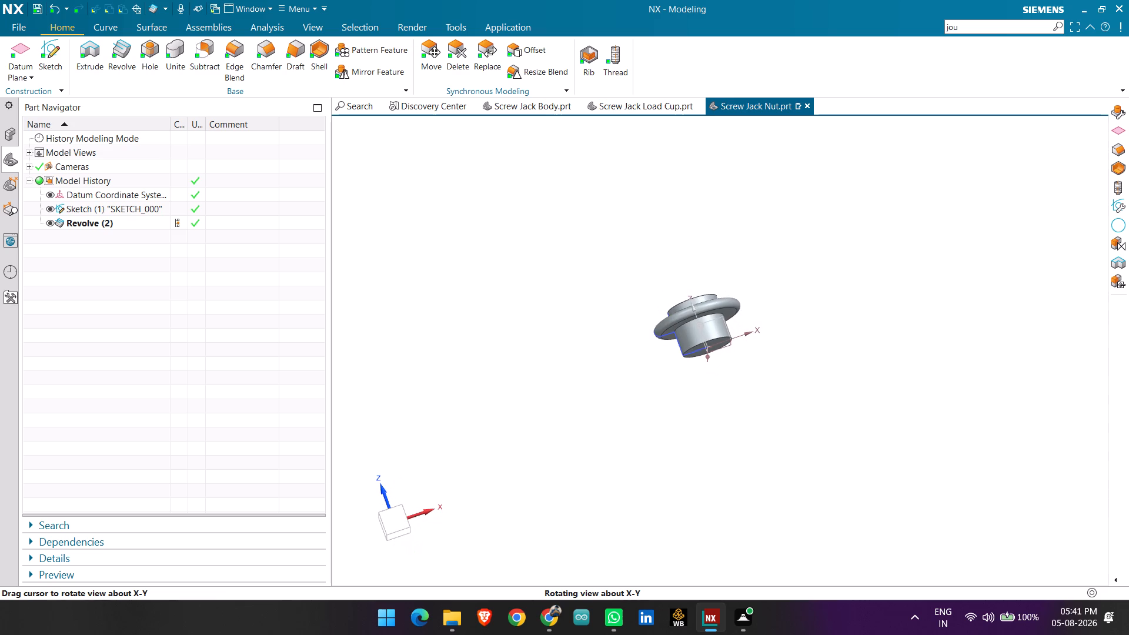
middle_click_drag(494, 373, 493, 376)
scroll(678, 339, "up", 3)
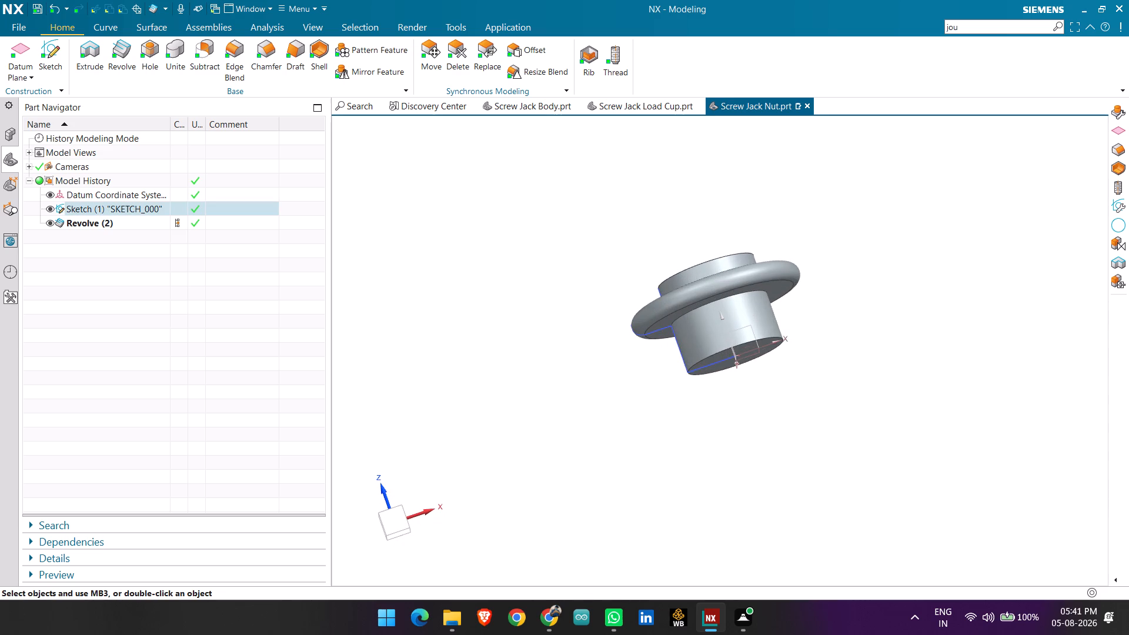
middle_click_drag(860, 303, 870, 378)
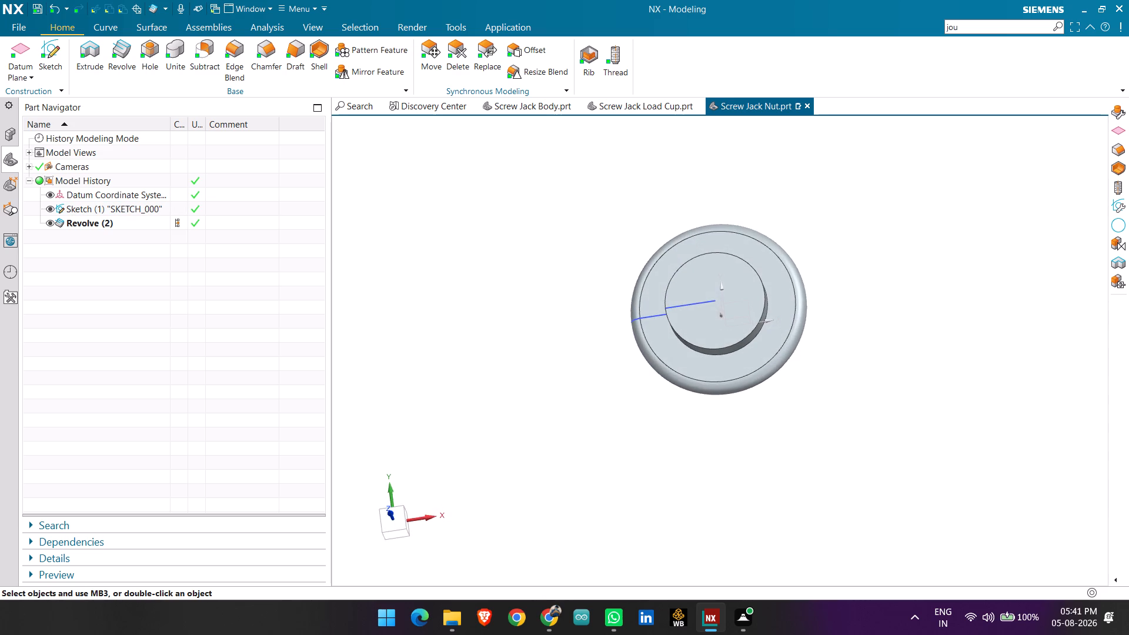
left_click(51, 49)
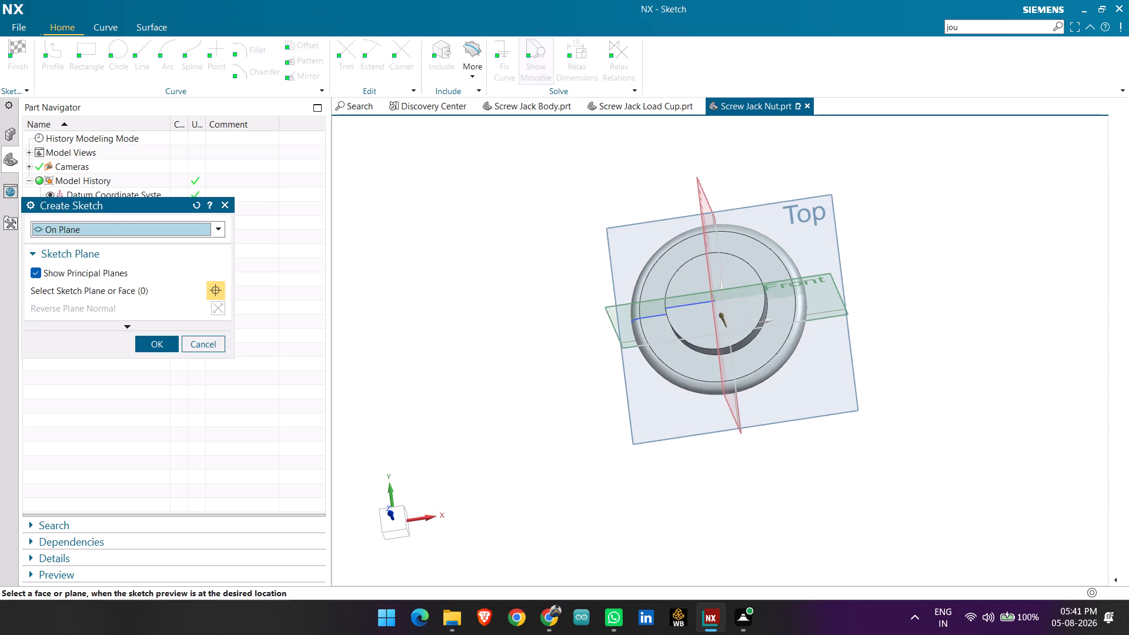
left_click(693, 278)
middle_click(706, 288)
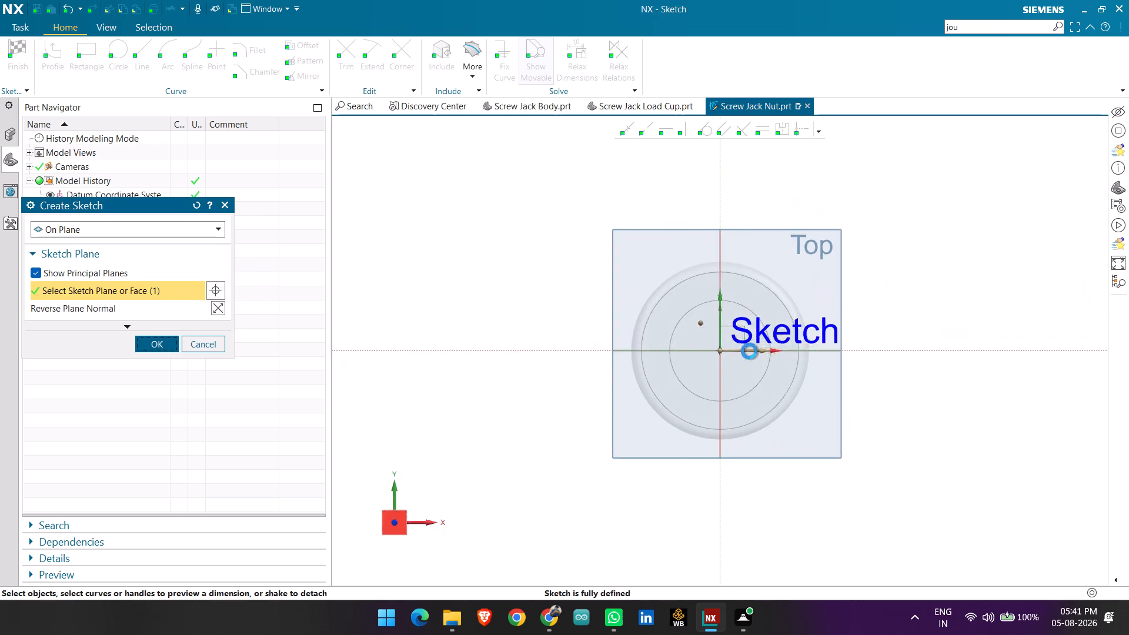
scroll(743, 367, "up", 2)
left_click(122, 53)
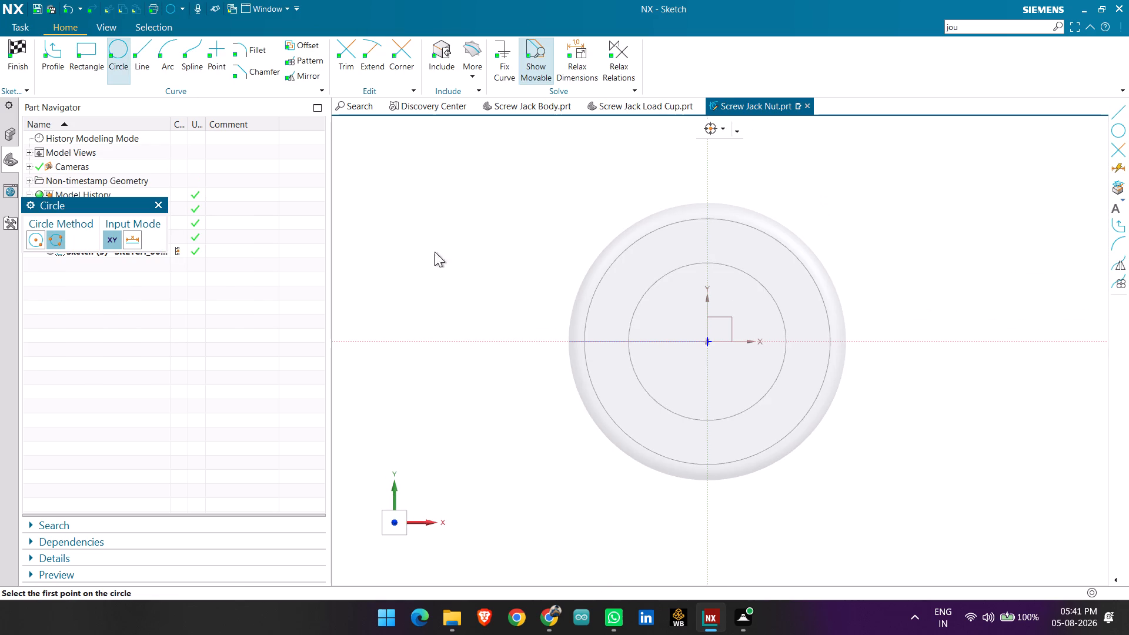
left_click(706, 342)
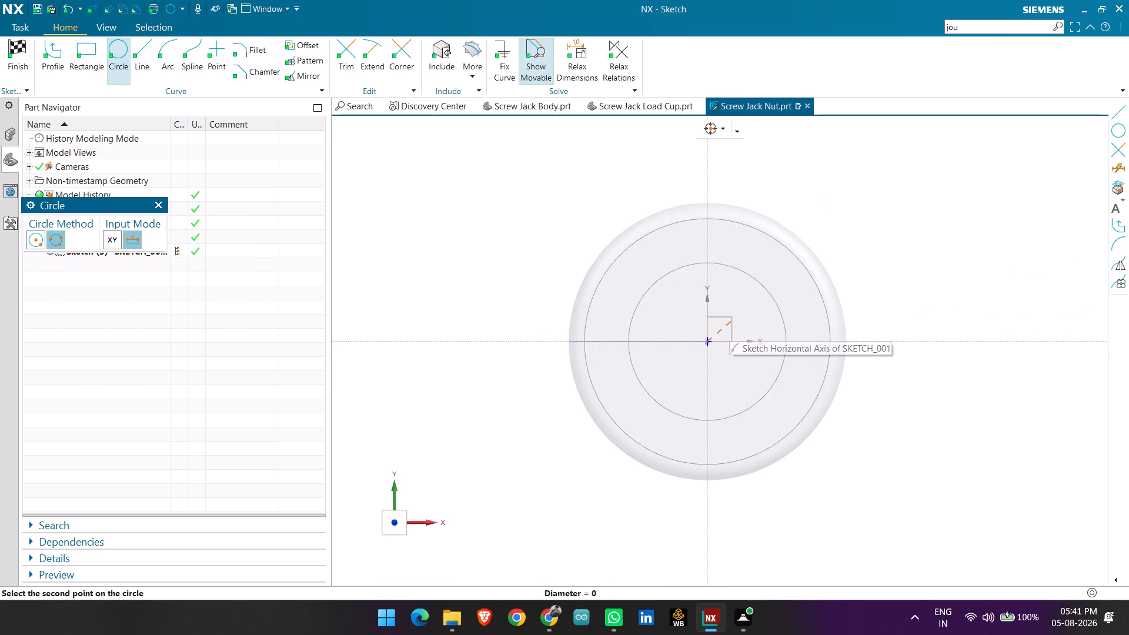
left_click(35, 239)
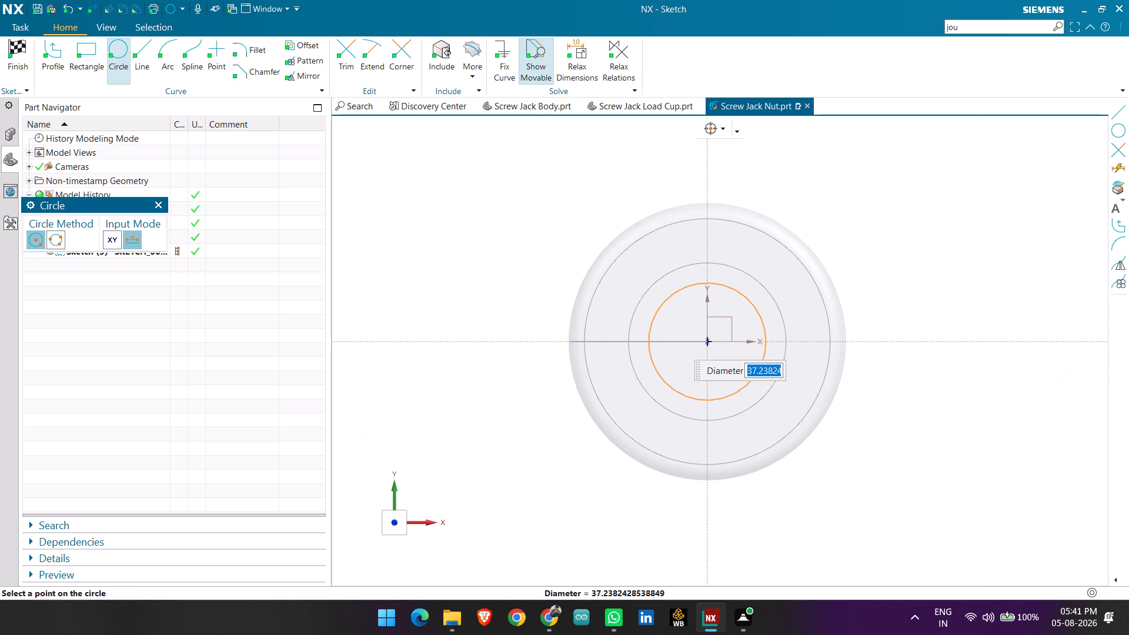
type("37")
key("Return")
key("Return")
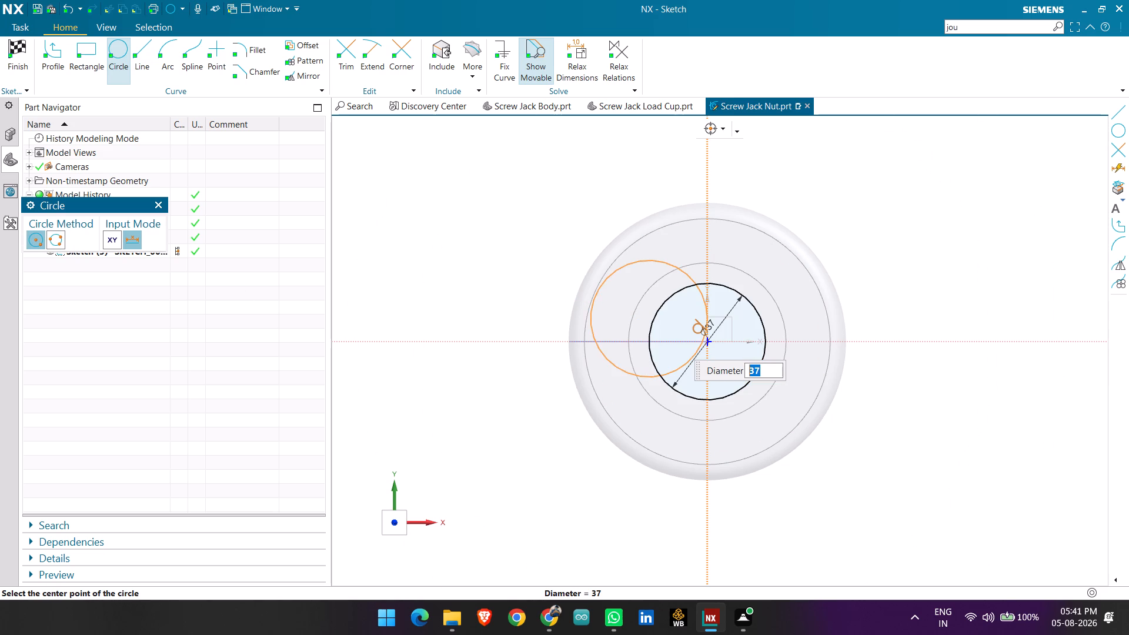
key("Escape")
scroll(583, 285, "up", 1)
middle_click(583, 285)
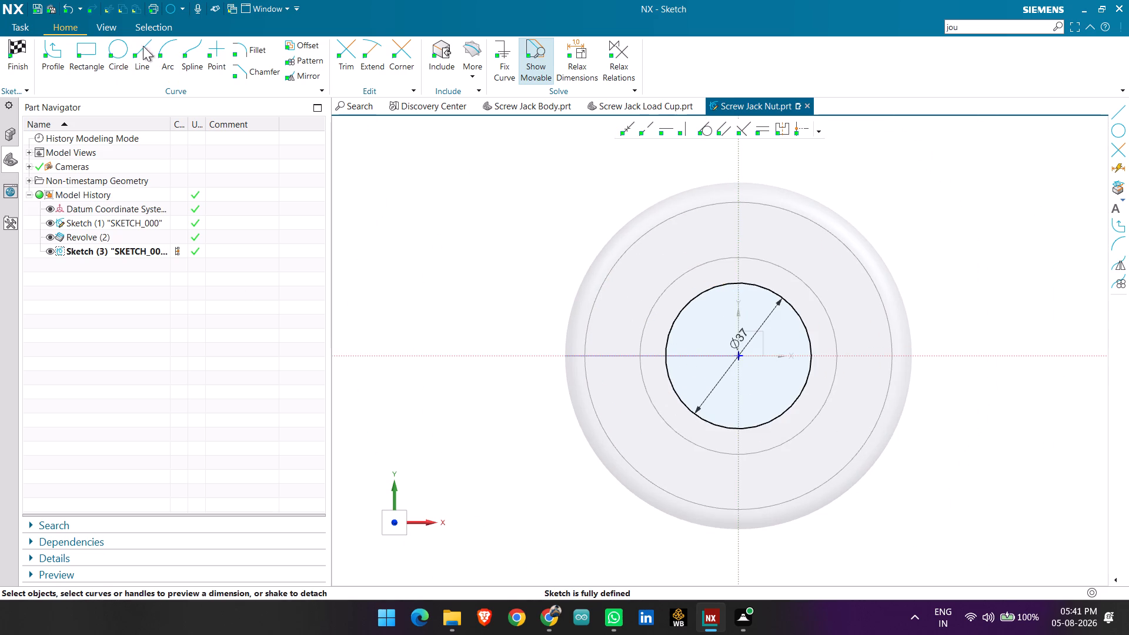
left_click(19, 49)
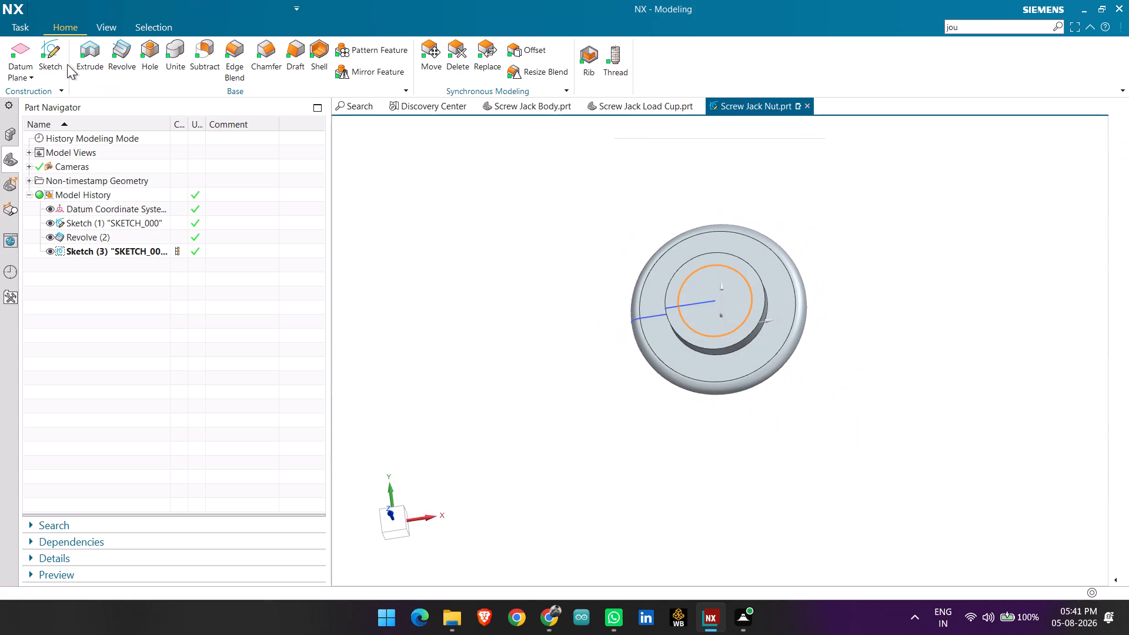
Extrude the 37 mm circle 50 mm in the reversed direction through the body to cut the central bore.
left_click(94, 52)
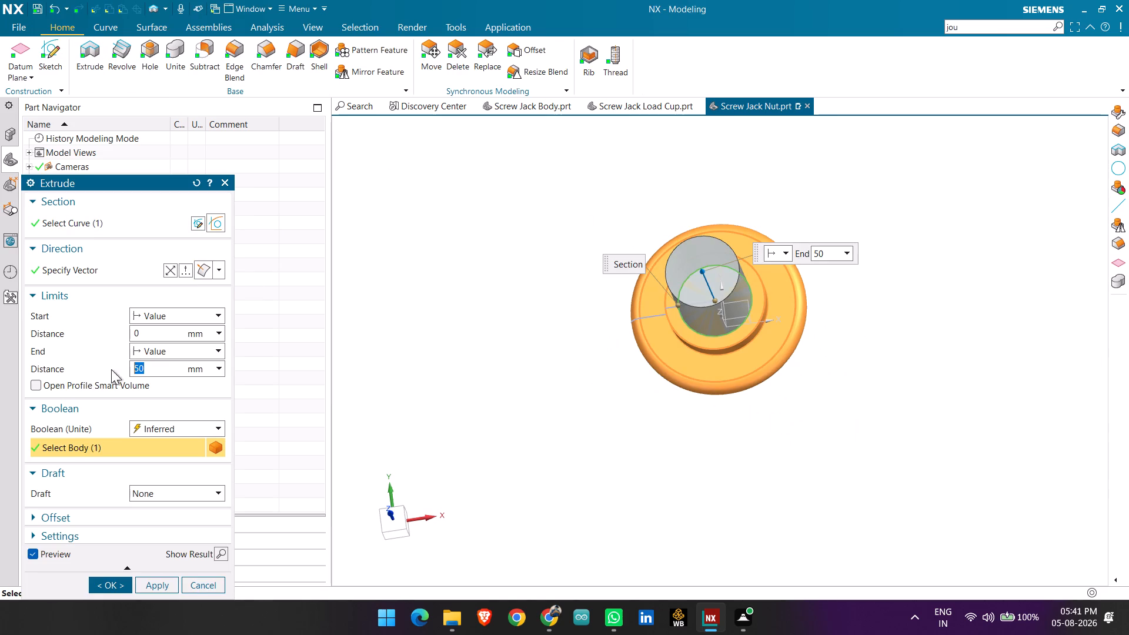
left_click(169, 274)
middle_click_drag(714, 413, 613, 432)
left_click(114, 587)
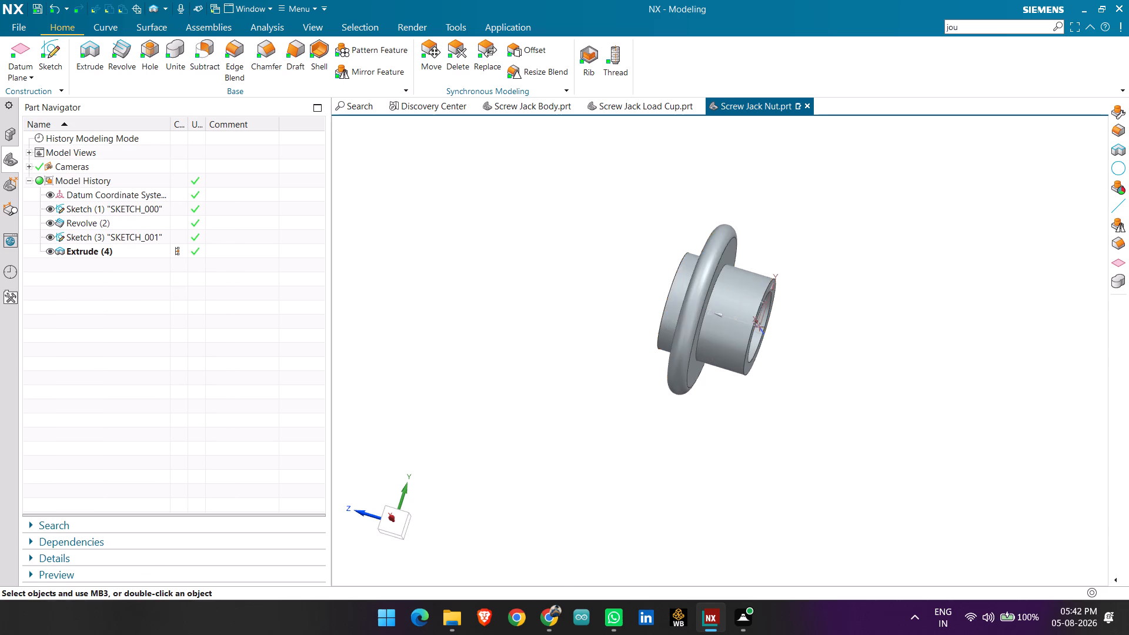
Hide both sketches, the revolve profile and the bore circle.
middle_click_drag(584, 346, 649, 384)
scroll(809, 317, "up", 4)
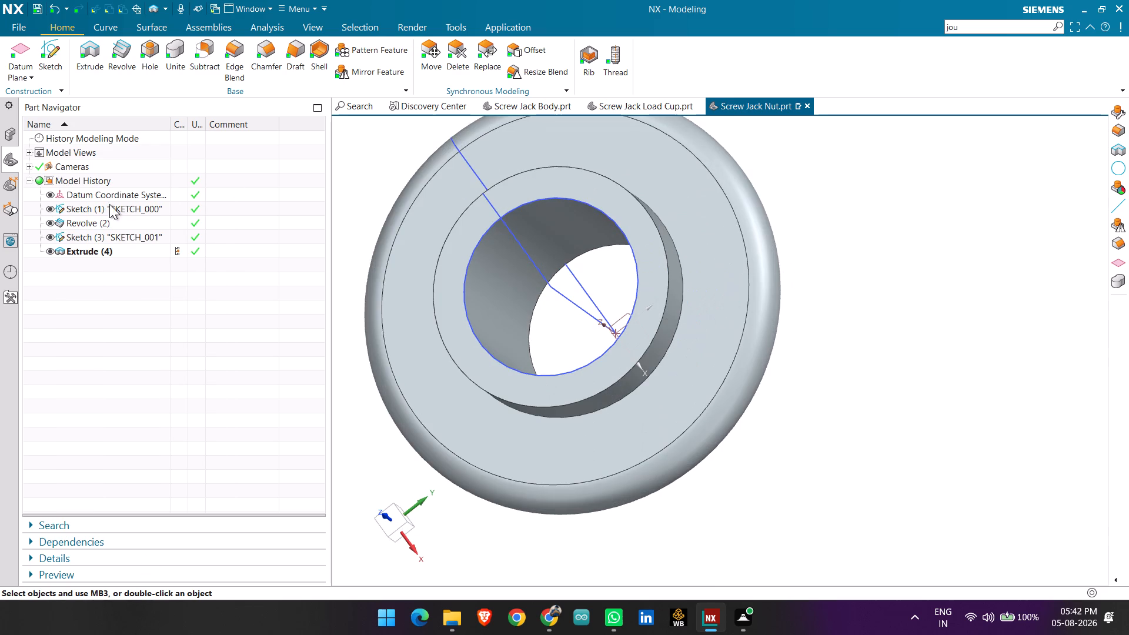
left_click(49, 240)
left_click(47, 211)
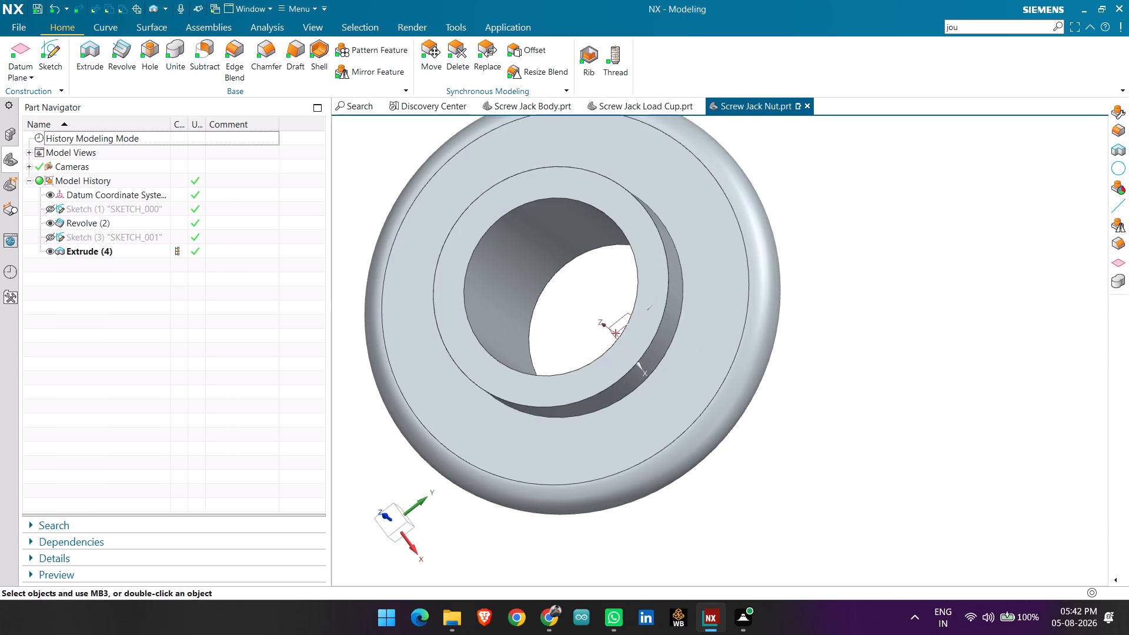
Start a detailed thread on the cylindrical face of the central bore.
scroll(787, 229, "down", 3)
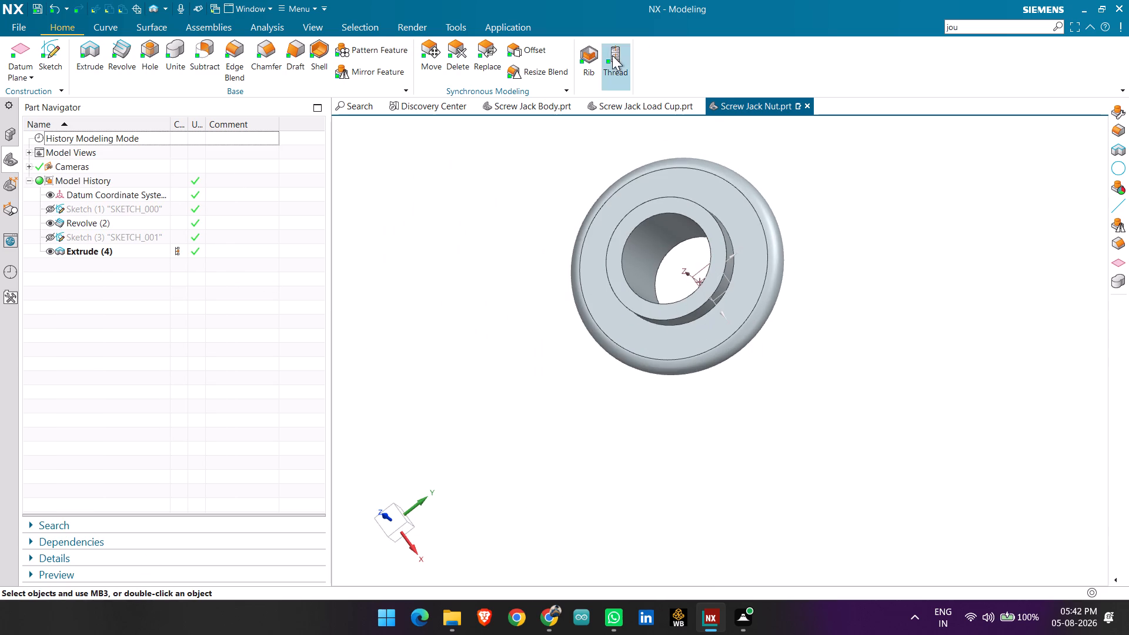
left_click(612, 55)
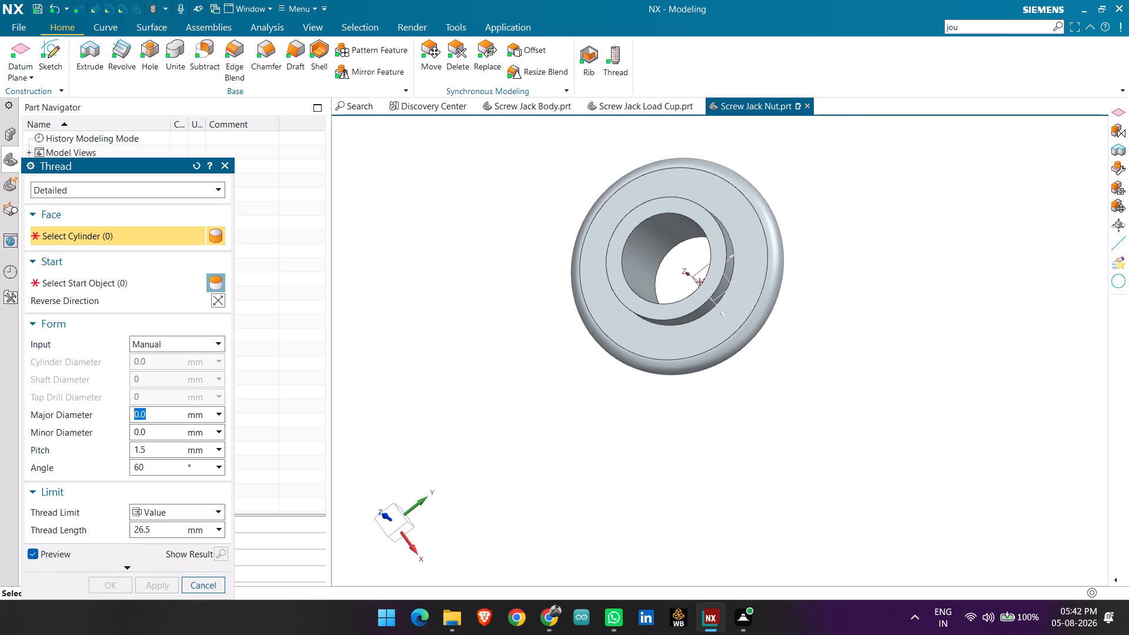
scroll(590, 313, "up", 2)
left_click(672, 227)
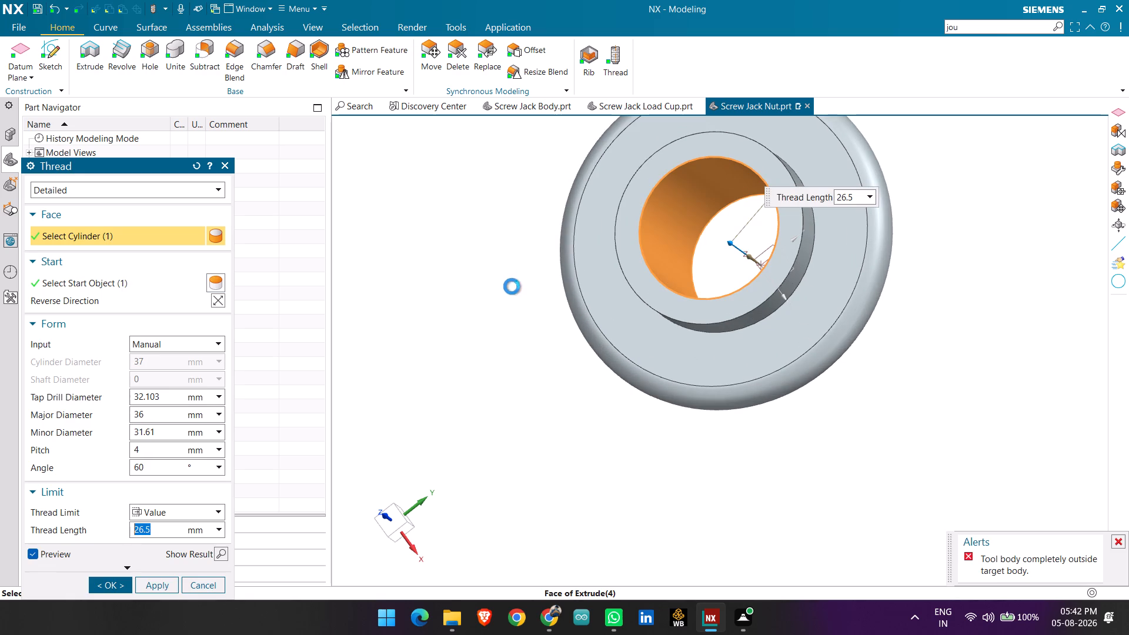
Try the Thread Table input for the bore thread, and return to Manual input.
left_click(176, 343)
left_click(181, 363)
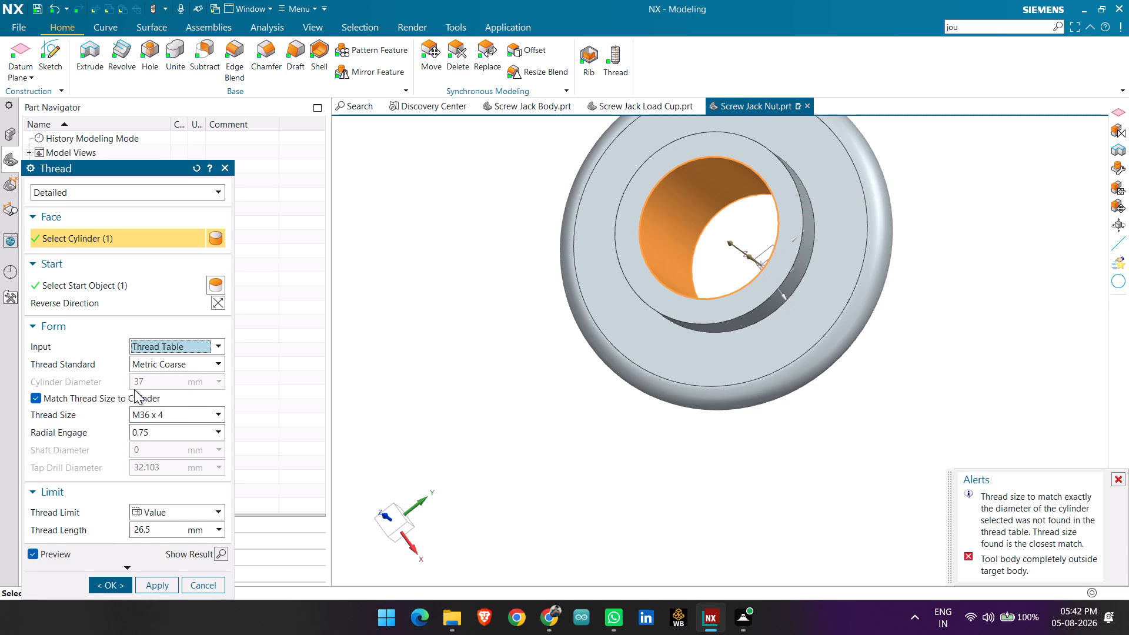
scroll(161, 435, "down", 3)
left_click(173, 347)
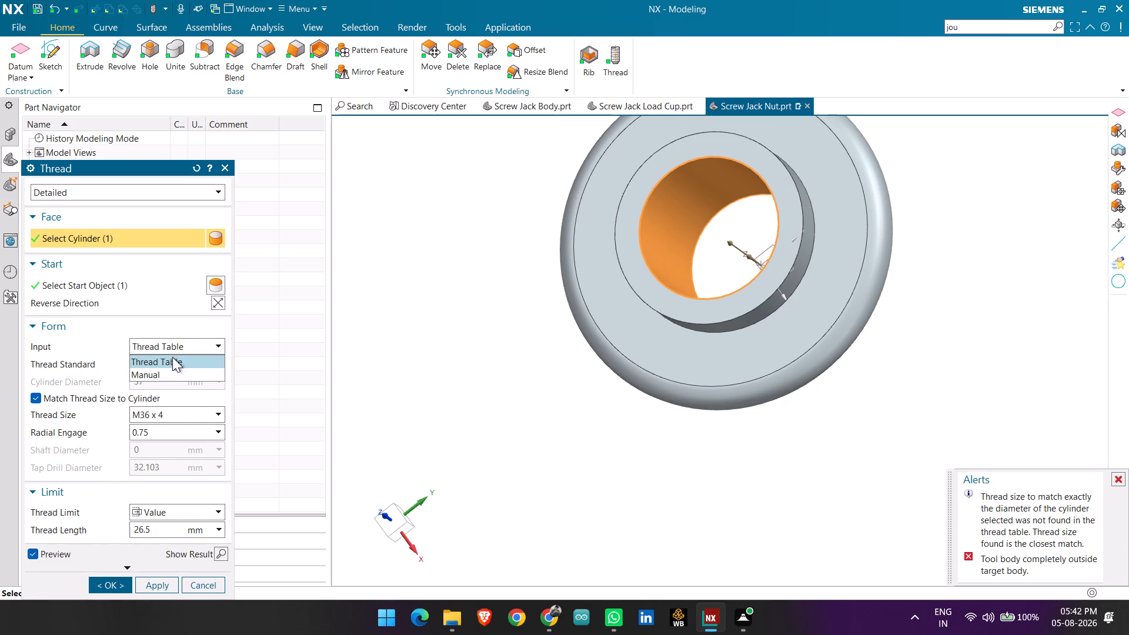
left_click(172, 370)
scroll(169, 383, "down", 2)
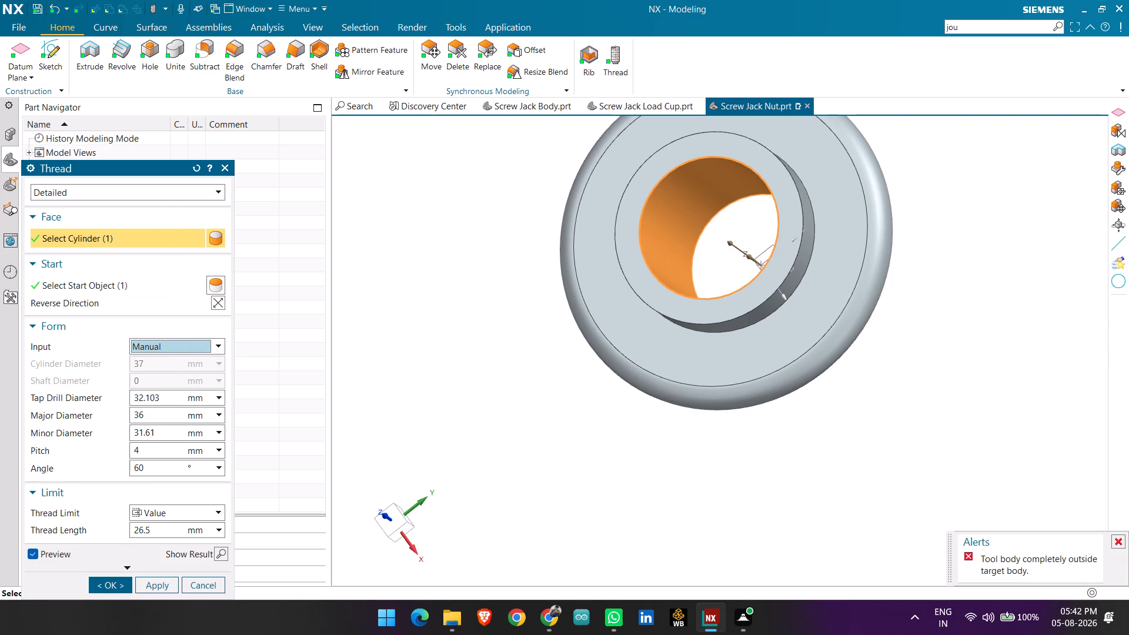
Set the bore thread's pitch to 5 mm.
left_click_drag(167, 452, 115, 450)
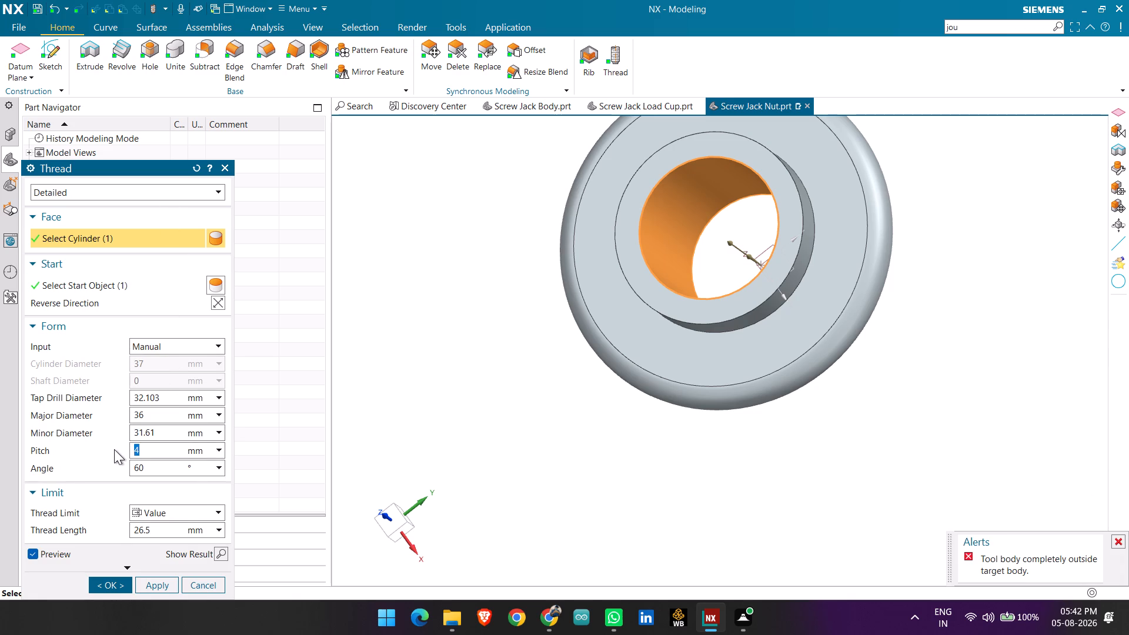
key("BackSpace")
key("5")
key("Return")
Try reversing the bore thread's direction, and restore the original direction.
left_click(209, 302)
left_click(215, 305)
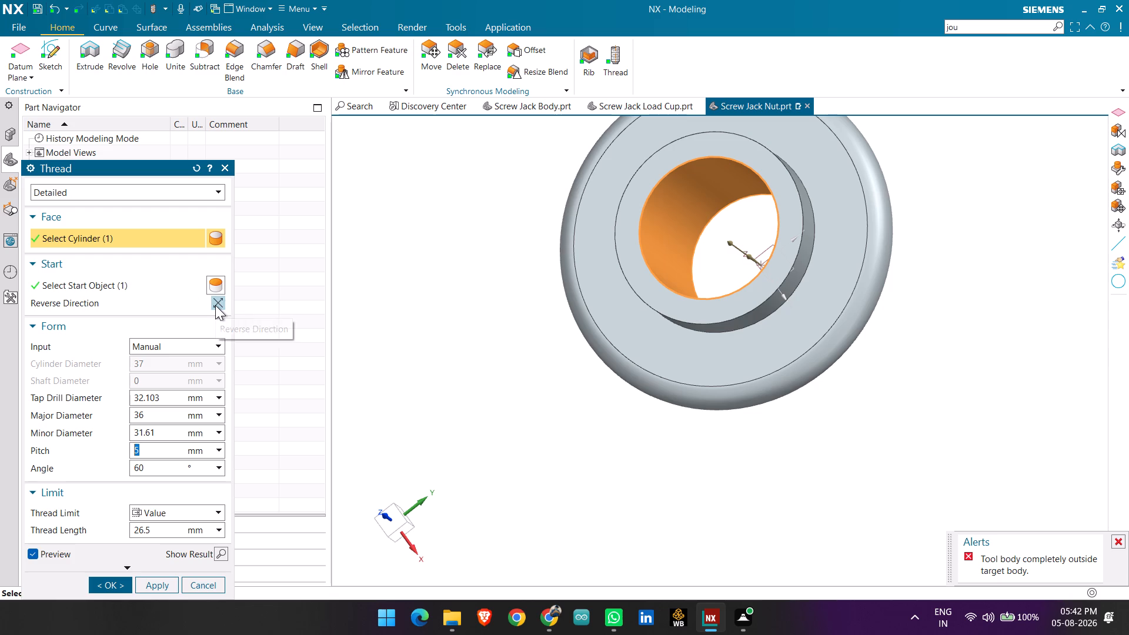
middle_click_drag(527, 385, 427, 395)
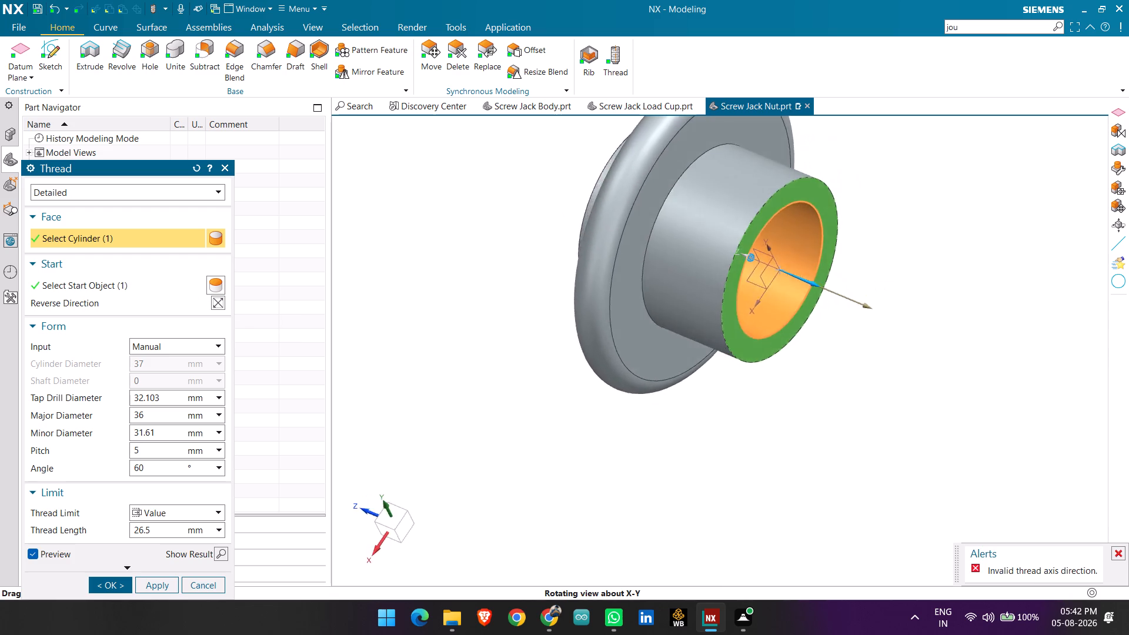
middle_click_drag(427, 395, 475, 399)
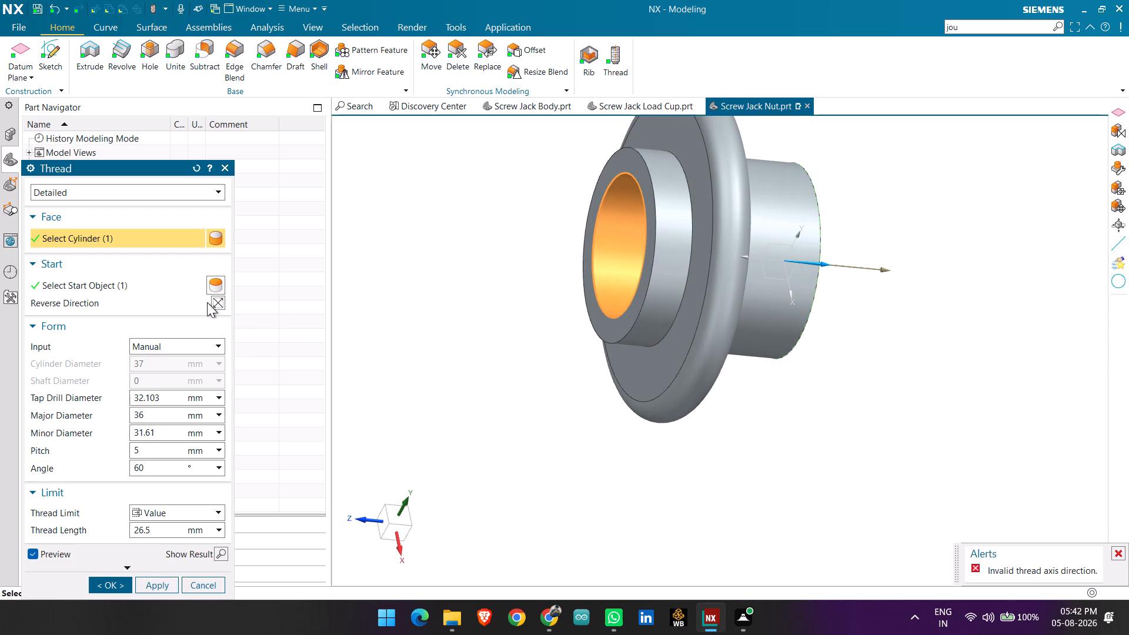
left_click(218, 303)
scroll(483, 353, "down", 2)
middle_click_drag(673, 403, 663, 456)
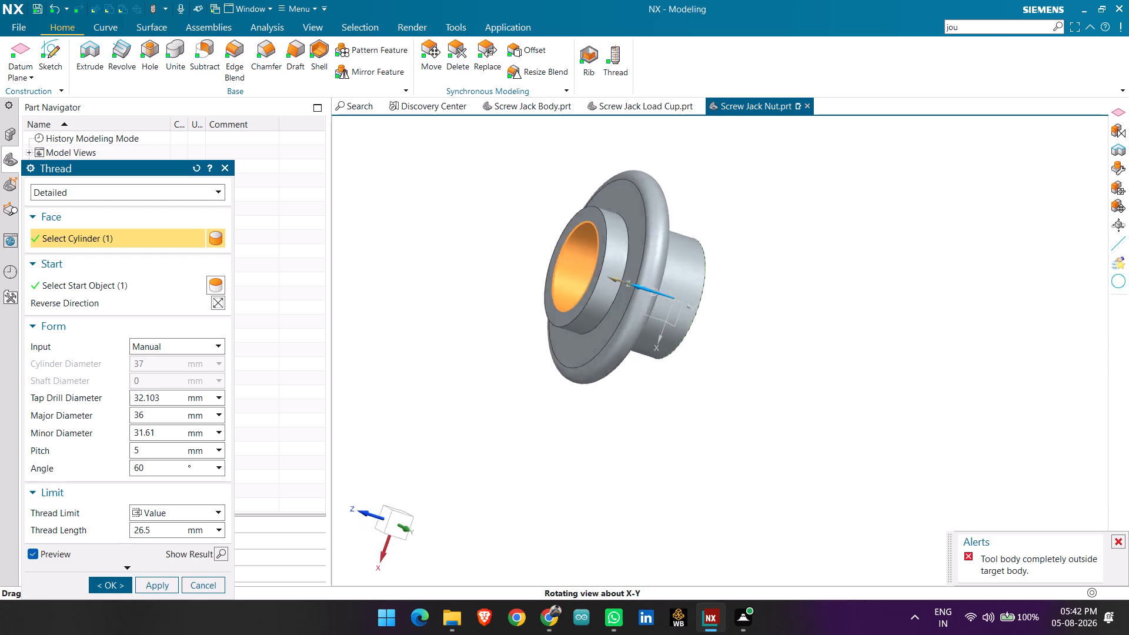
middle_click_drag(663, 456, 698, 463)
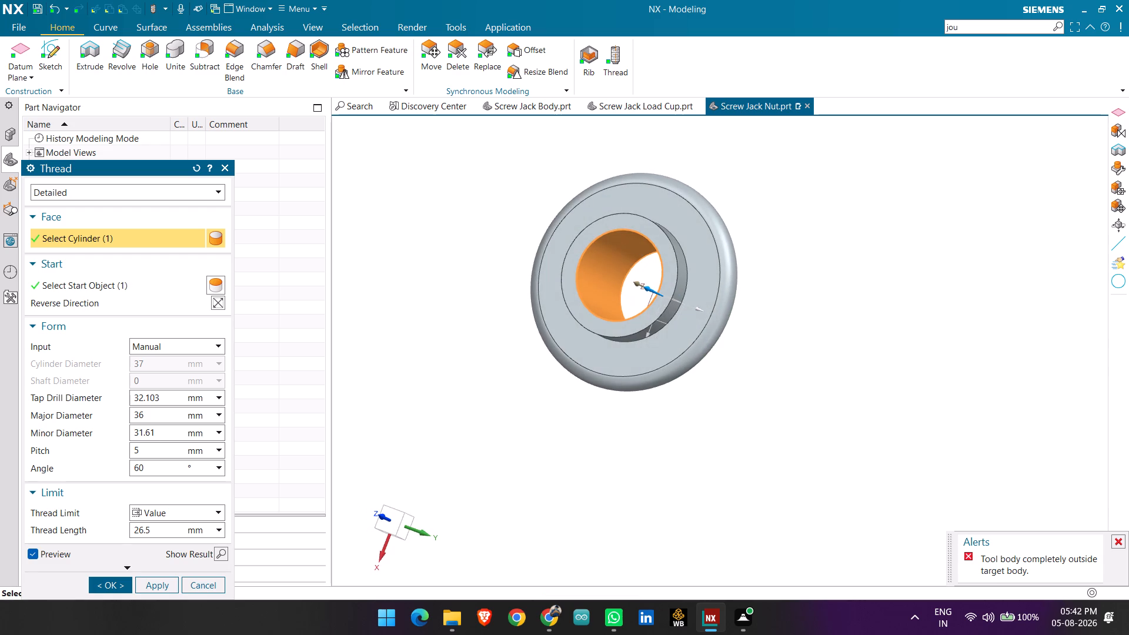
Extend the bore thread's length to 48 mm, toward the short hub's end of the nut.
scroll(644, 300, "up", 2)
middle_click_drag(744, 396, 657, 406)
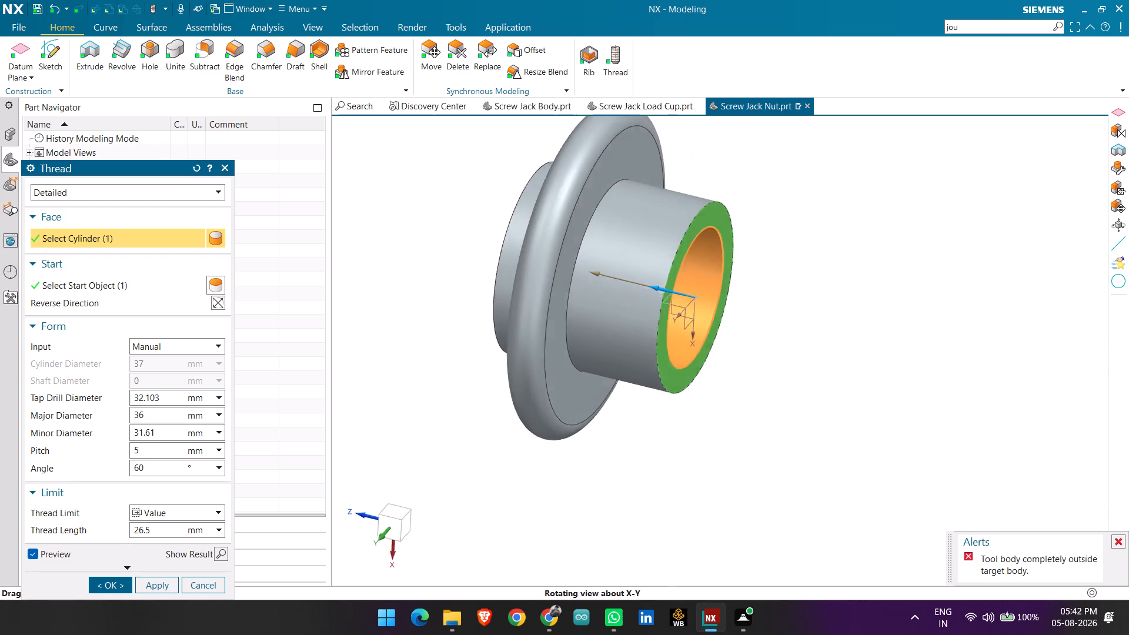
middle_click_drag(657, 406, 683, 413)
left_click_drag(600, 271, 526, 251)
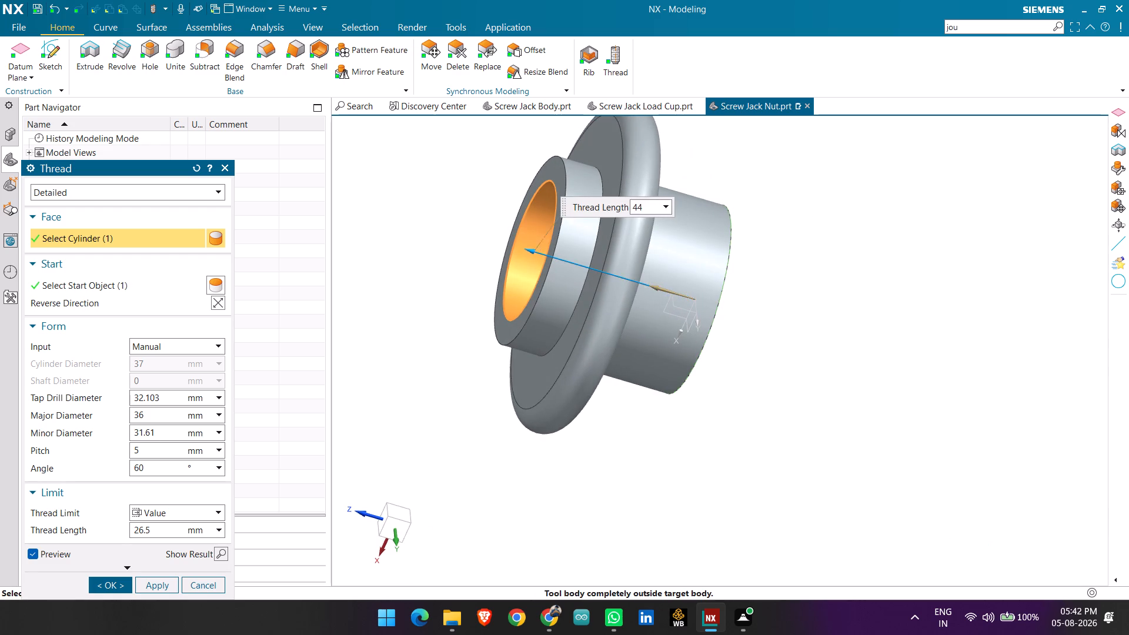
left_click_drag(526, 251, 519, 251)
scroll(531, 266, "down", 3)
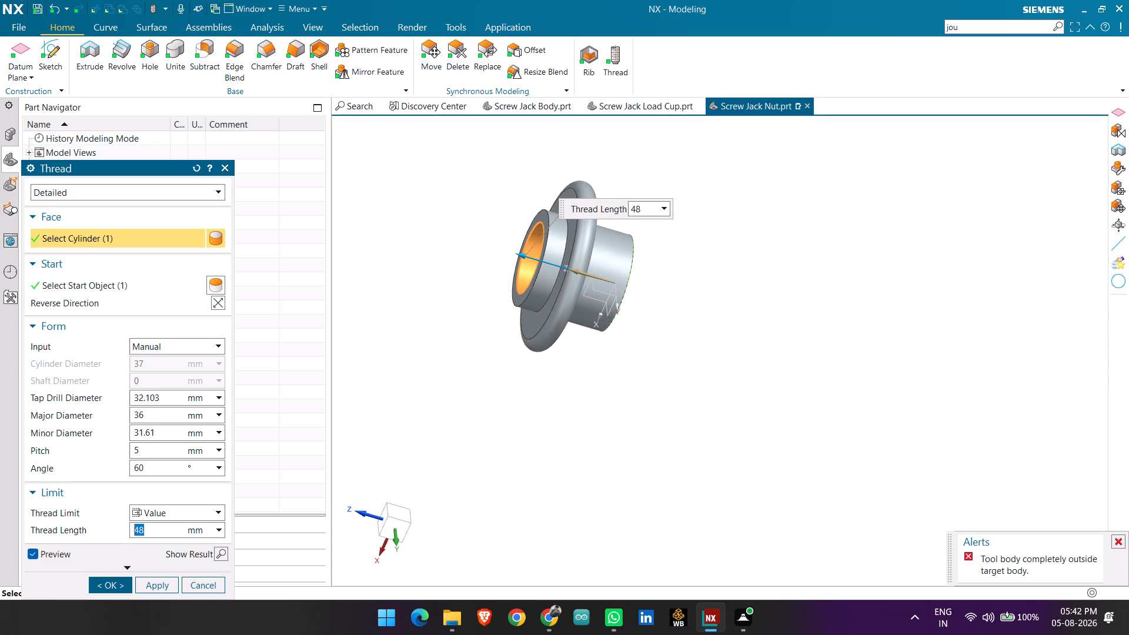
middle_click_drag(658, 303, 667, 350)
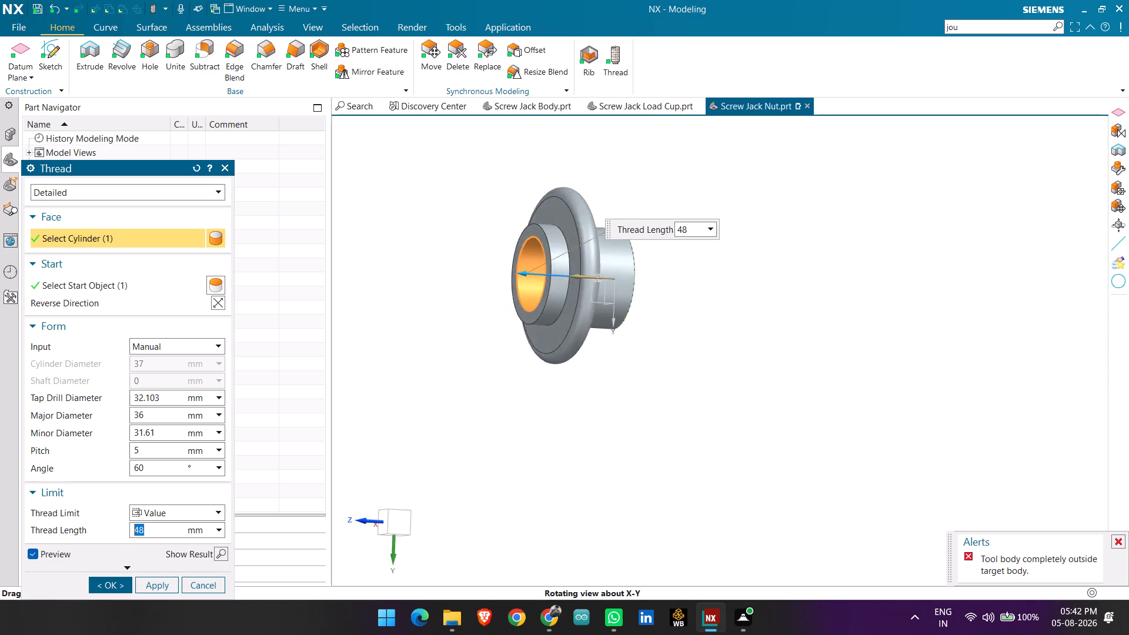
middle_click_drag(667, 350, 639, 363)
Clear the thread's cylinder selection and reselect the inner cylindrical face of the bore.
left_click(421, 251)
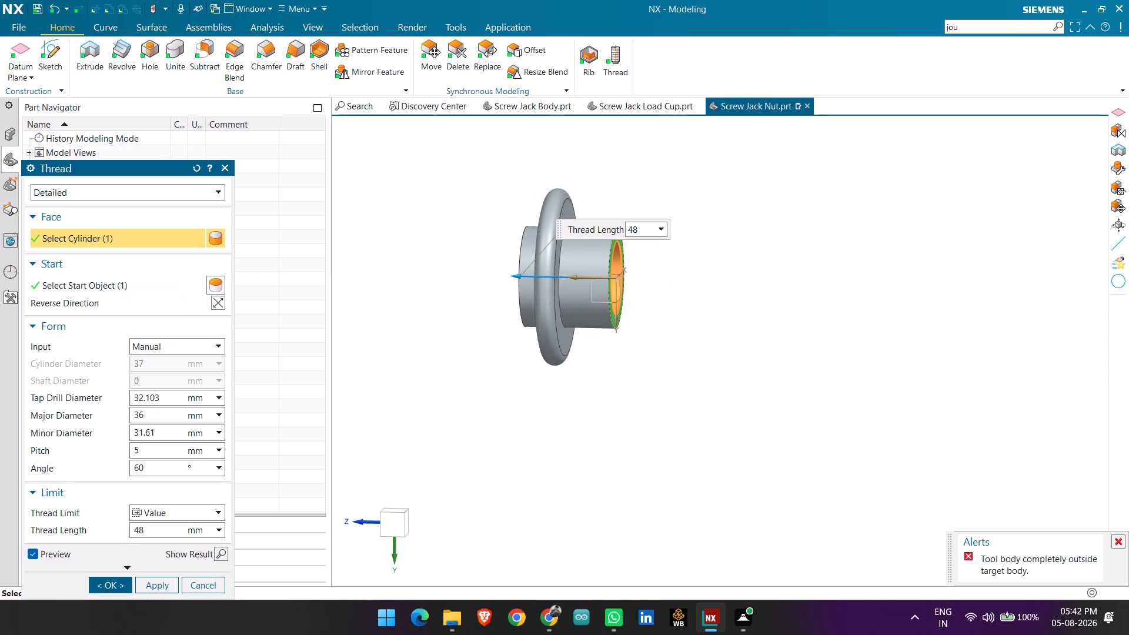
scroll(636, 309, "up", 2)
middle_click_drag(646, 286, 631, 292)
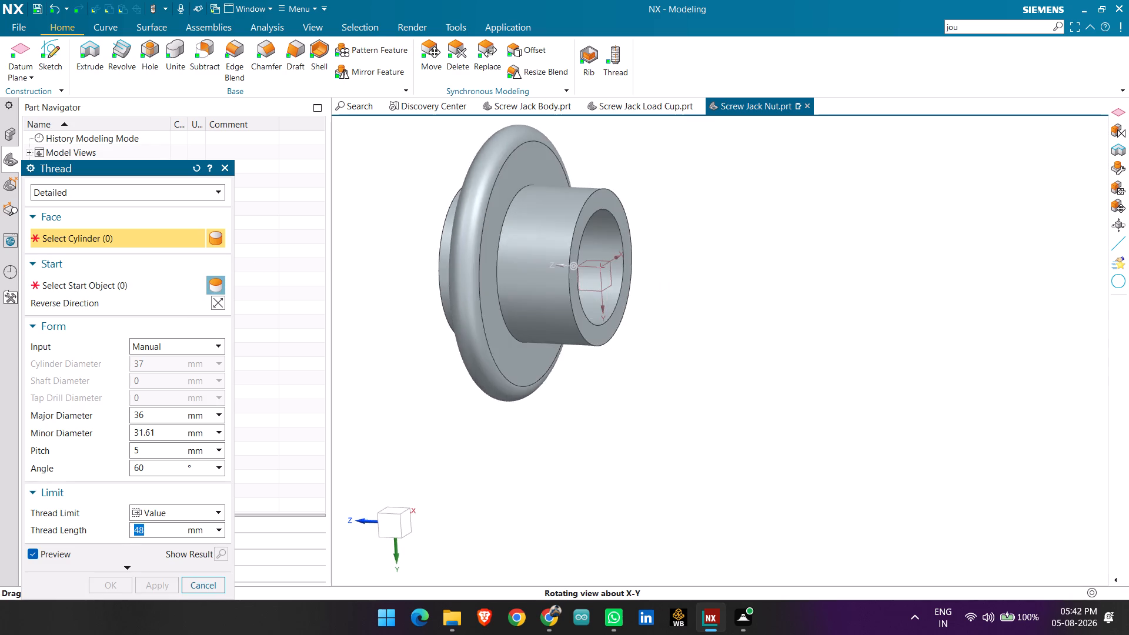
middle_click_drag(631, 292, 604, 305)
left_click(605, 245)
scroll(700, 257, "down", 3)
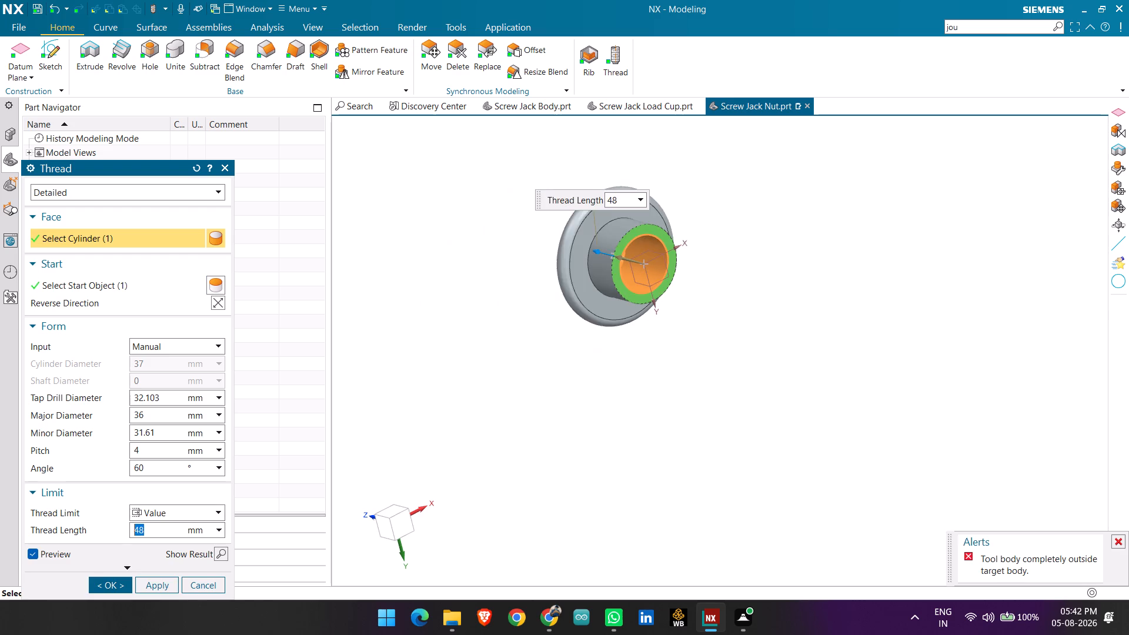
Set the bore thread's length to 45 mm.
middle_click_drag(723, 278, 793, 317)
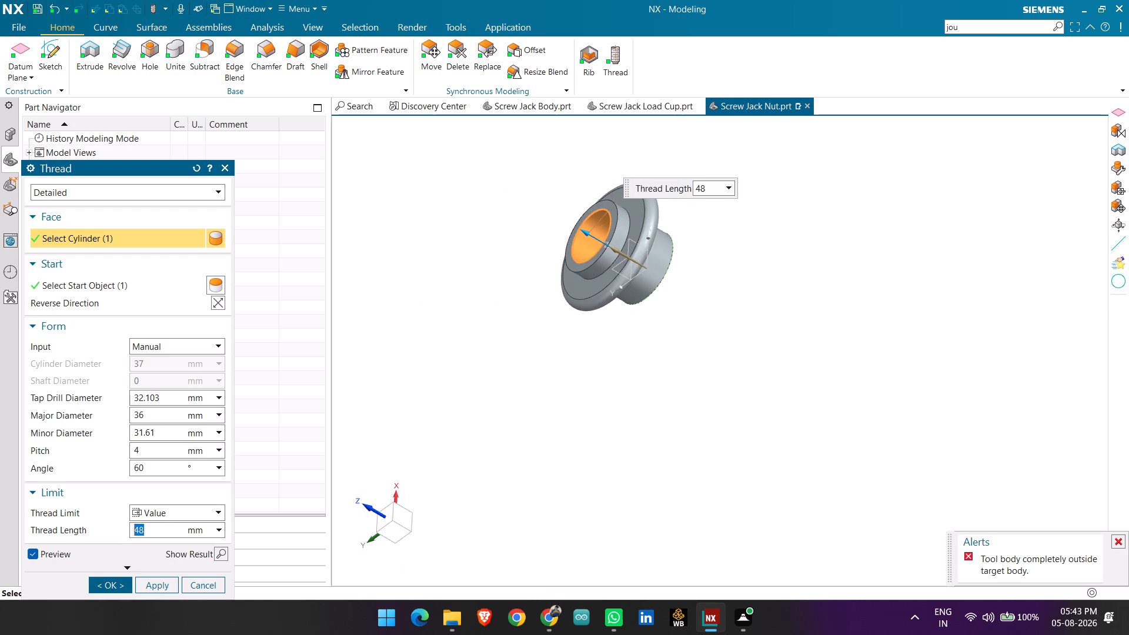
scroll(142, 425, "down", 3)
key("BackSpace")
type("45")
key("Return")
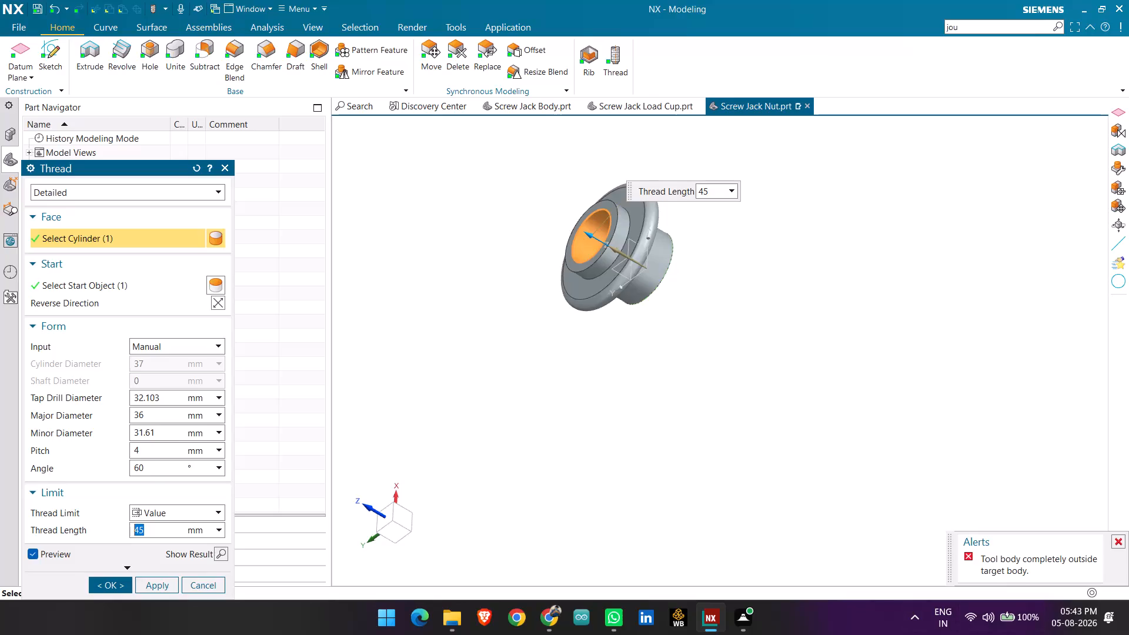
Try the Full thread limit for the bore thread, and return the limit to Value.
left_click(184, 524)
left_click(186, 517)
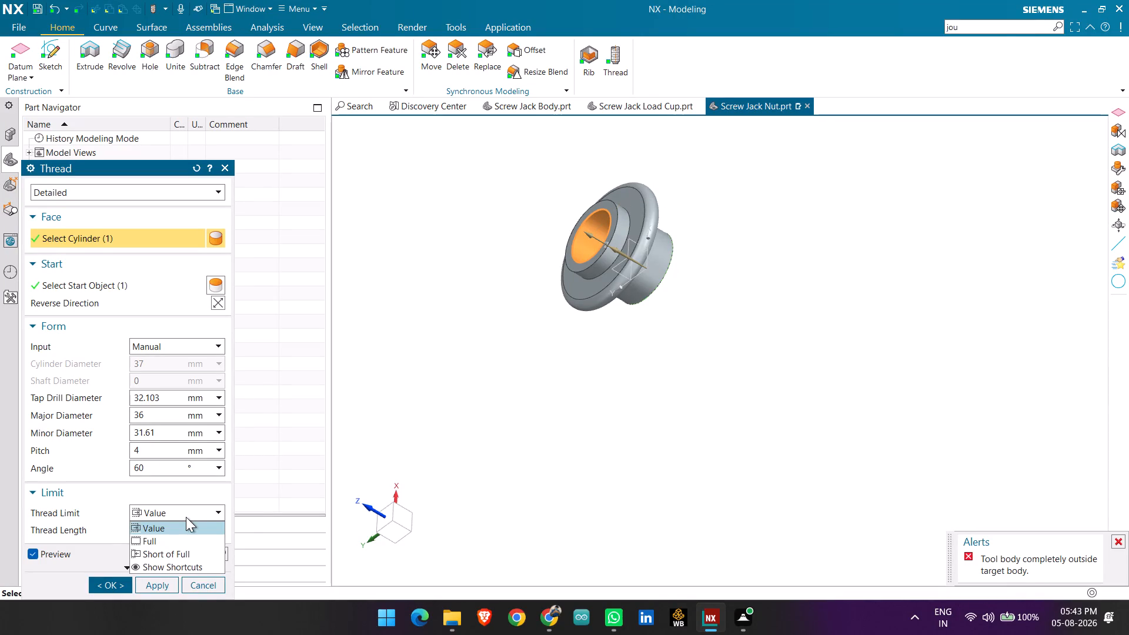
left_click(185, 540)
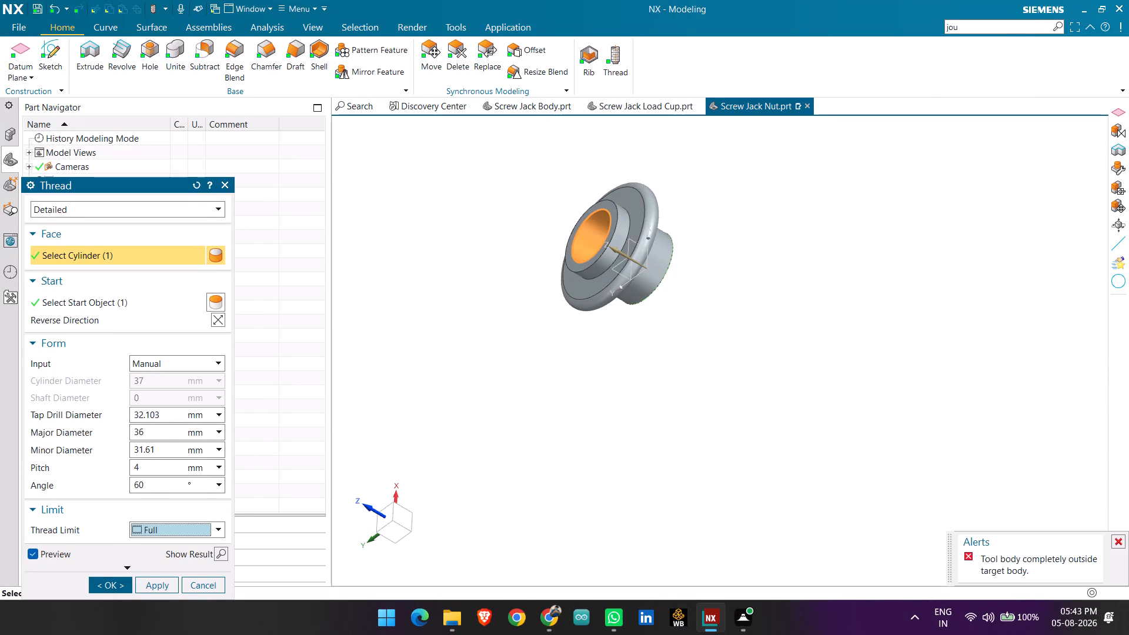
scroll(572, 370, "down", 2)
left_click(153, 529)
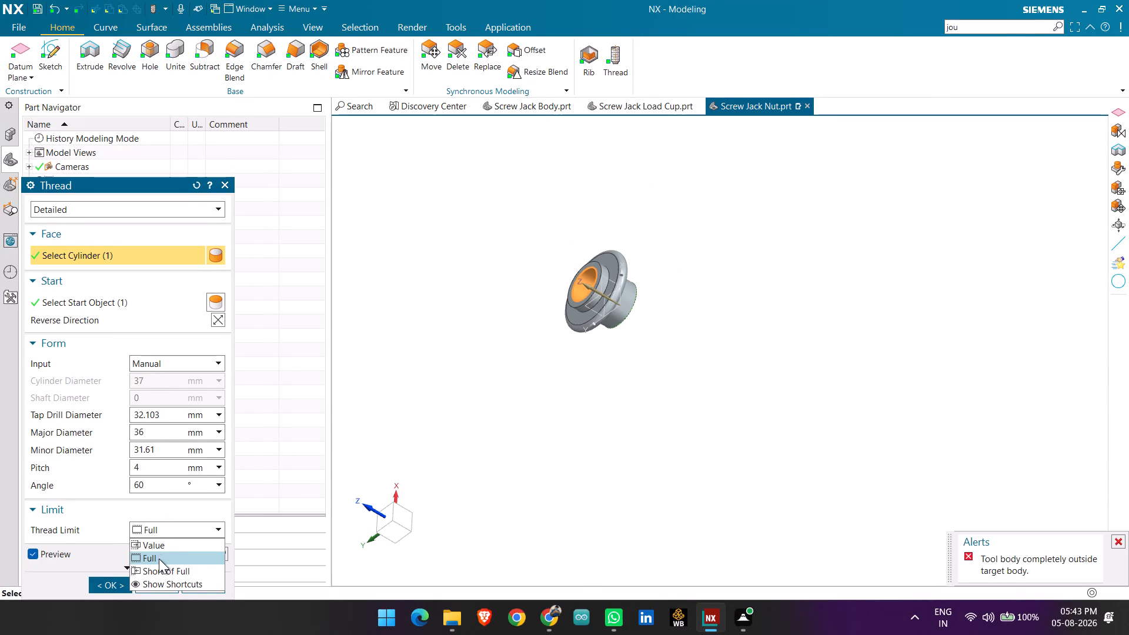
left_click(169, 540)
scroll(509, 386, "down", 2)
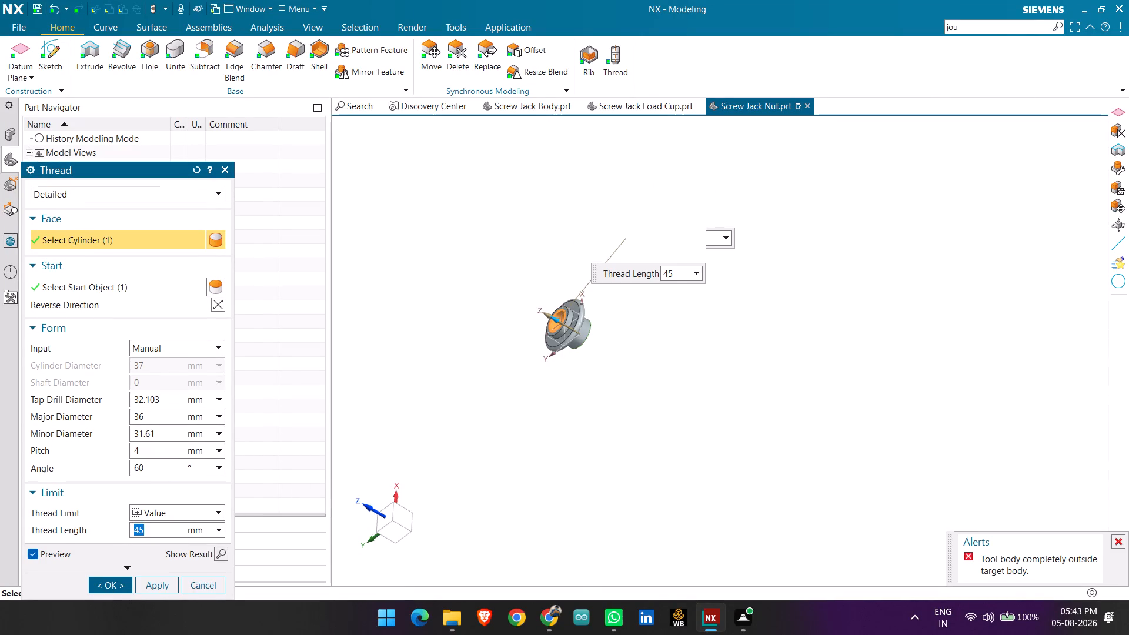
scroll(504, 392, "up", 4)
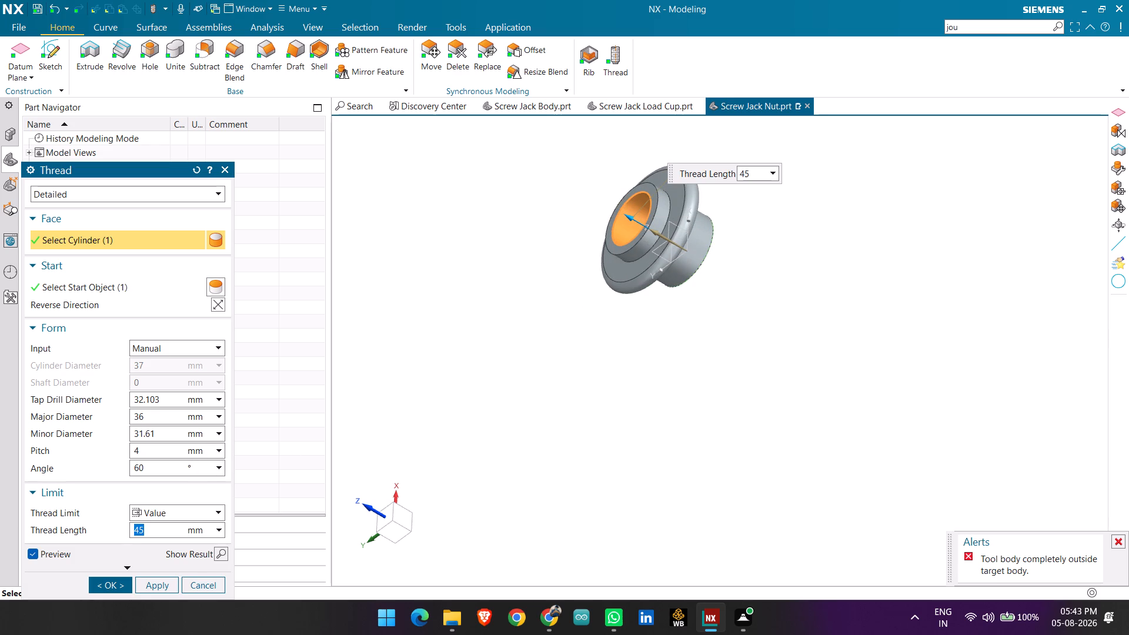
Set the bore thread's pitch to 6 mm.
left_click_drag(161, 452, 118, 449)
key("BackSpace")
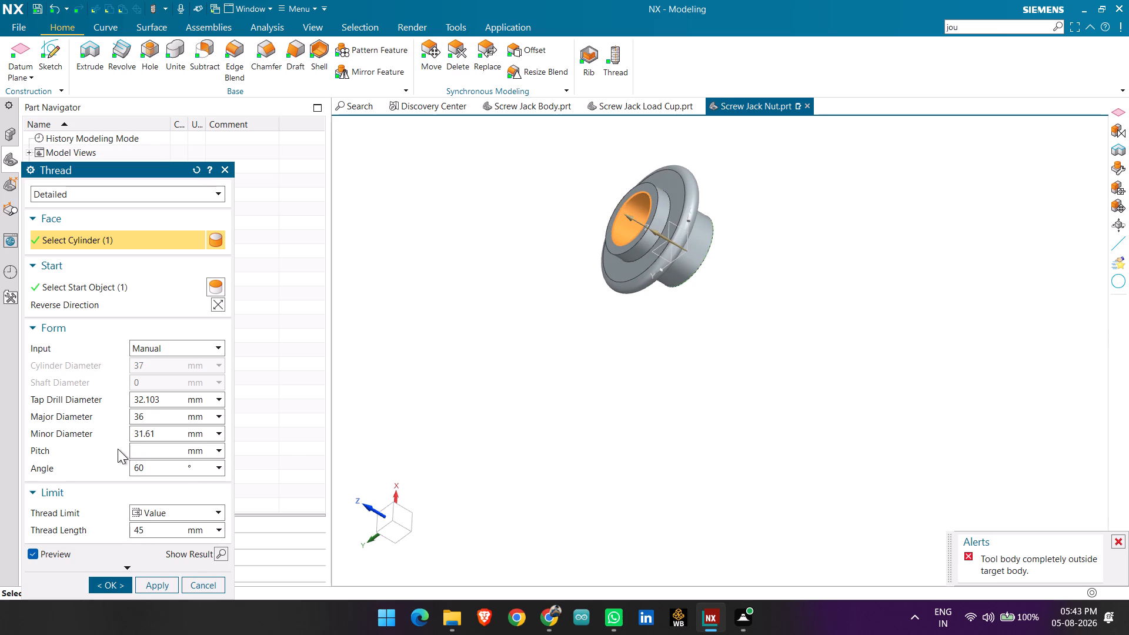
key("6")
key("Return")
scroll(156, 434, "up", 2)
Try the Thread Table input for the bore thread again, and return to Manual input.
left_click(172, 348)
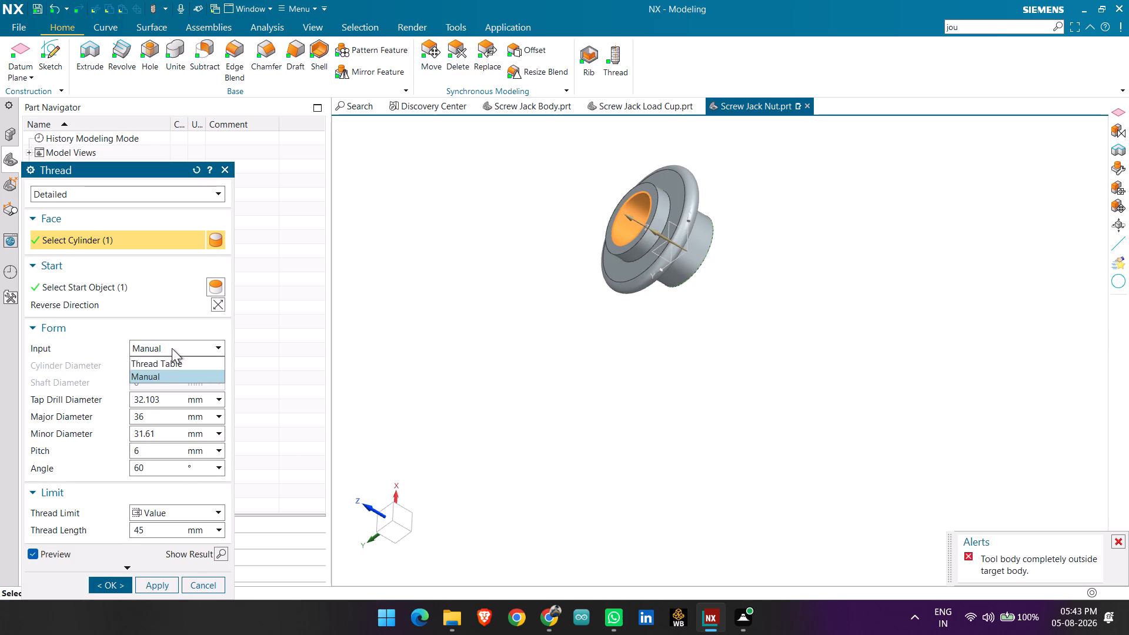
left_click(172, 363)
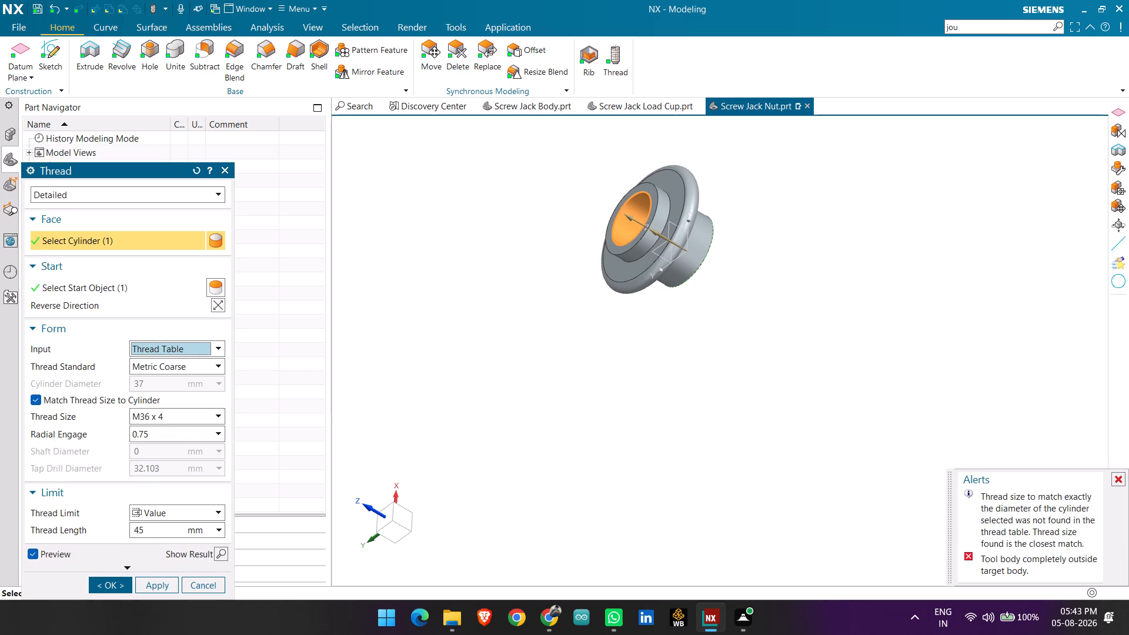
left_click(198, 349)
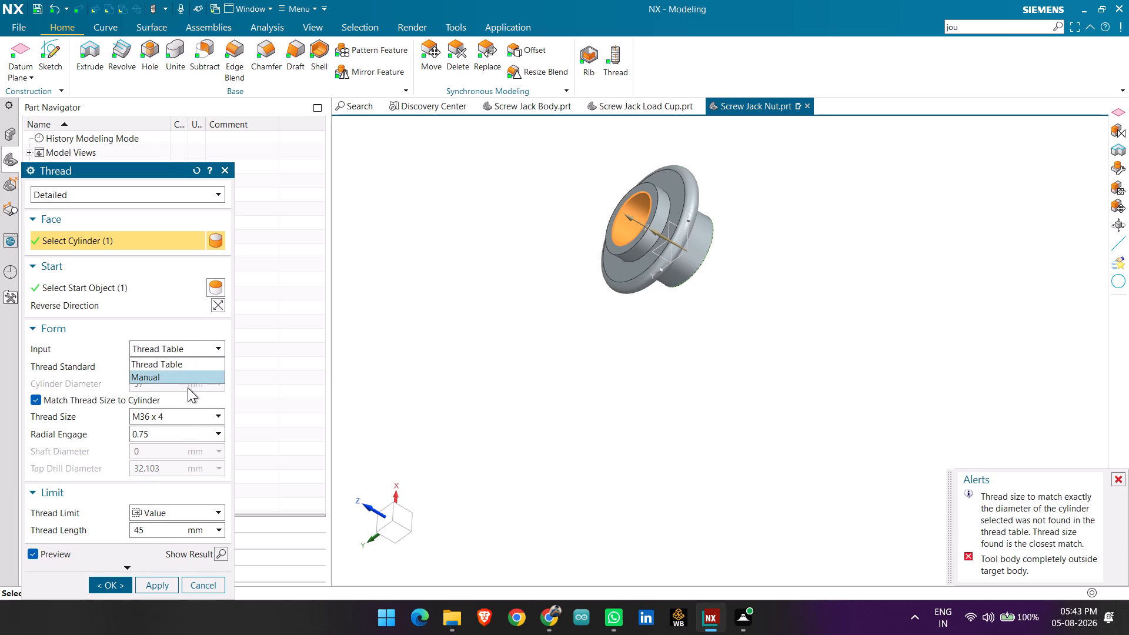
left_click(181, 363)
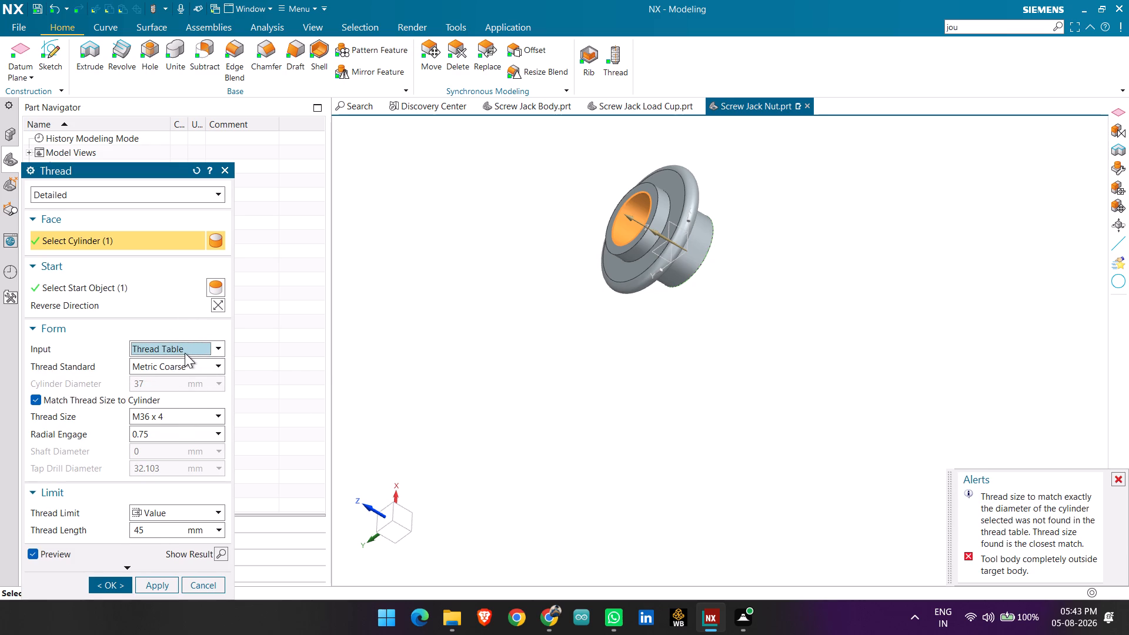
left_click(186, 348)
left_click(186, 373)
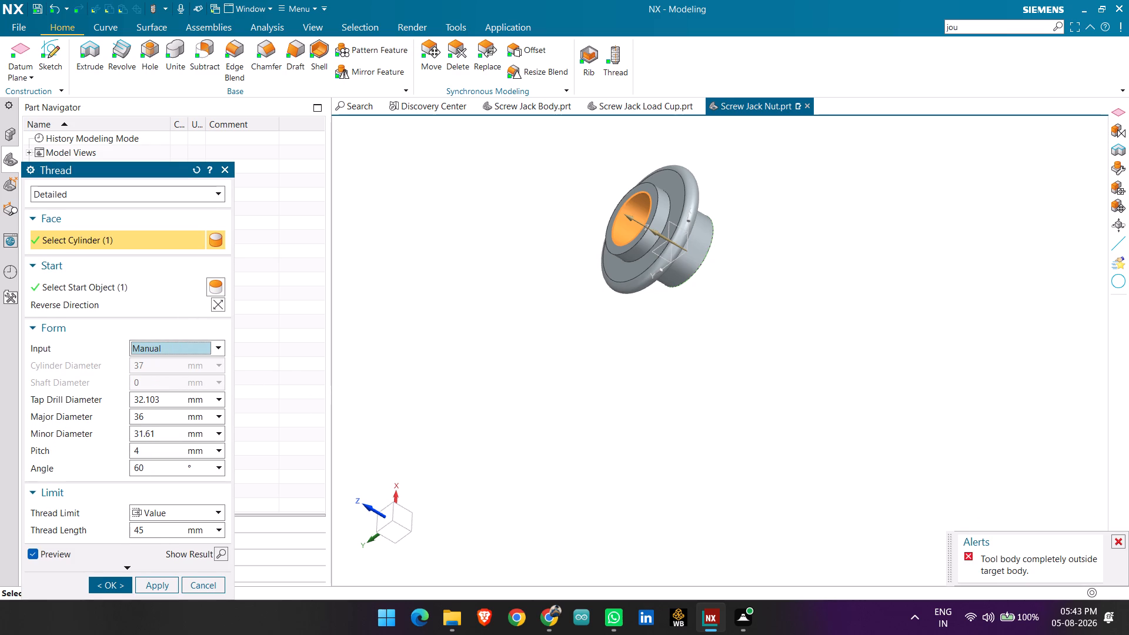
Shorten the bore thread's length to 5 mm.
scroll(416, 341, "up", 2)
scroll(499, 319, "up", 2)
scroll(504, 299, "down", 6)
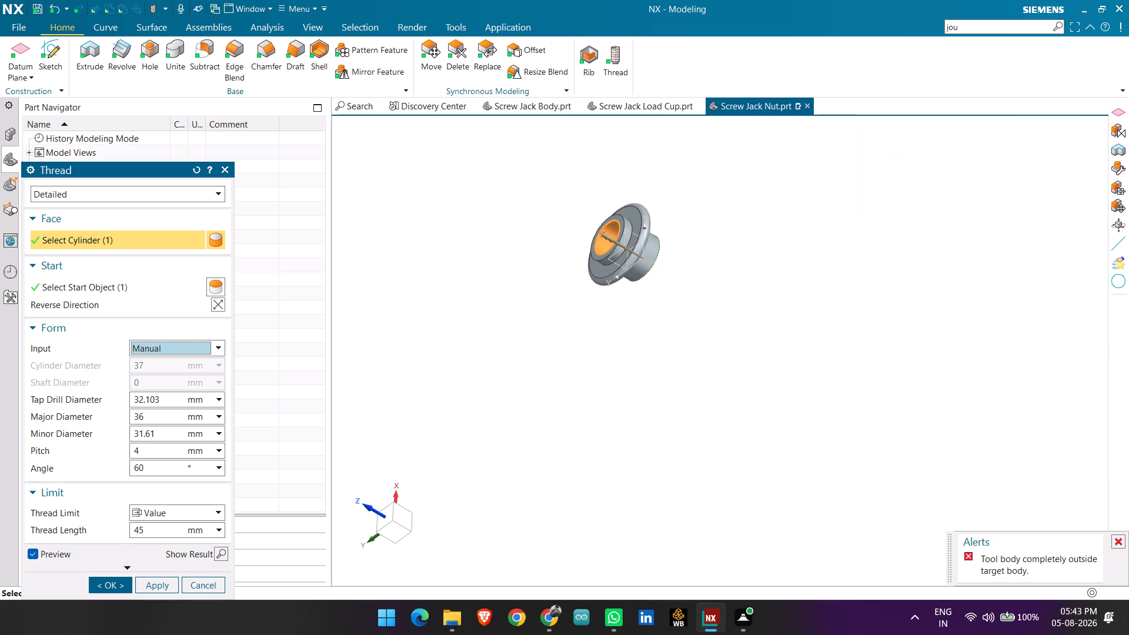
left_click_drag(606, 234, 636, 252)
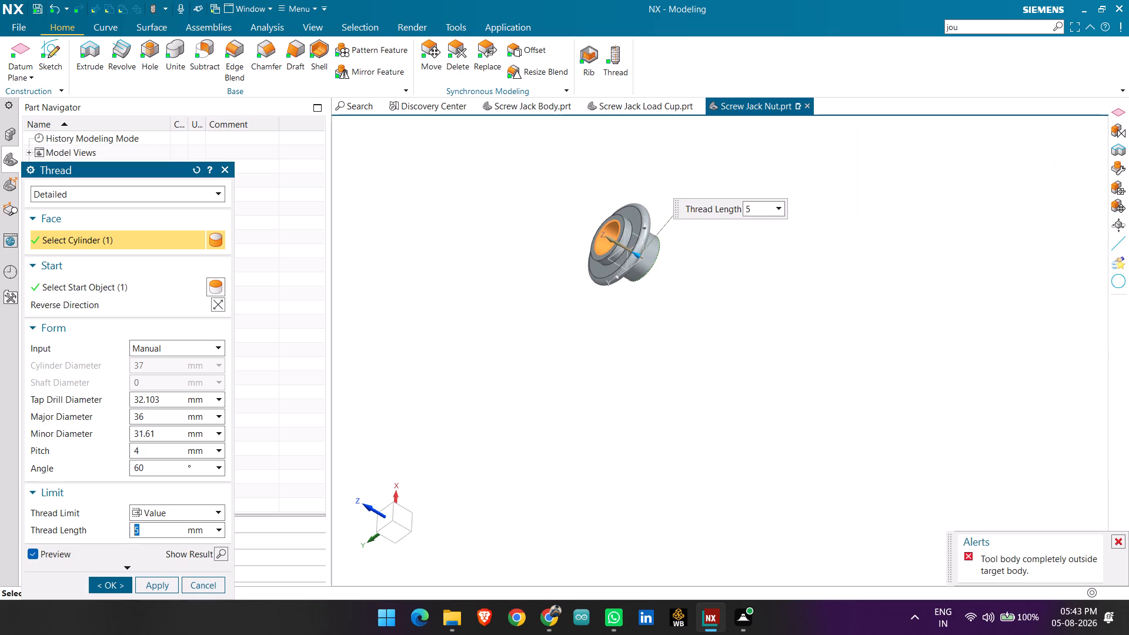
scroll(657, 248, "up", 4)
middle_click_drag(680, 272, 688, 314)
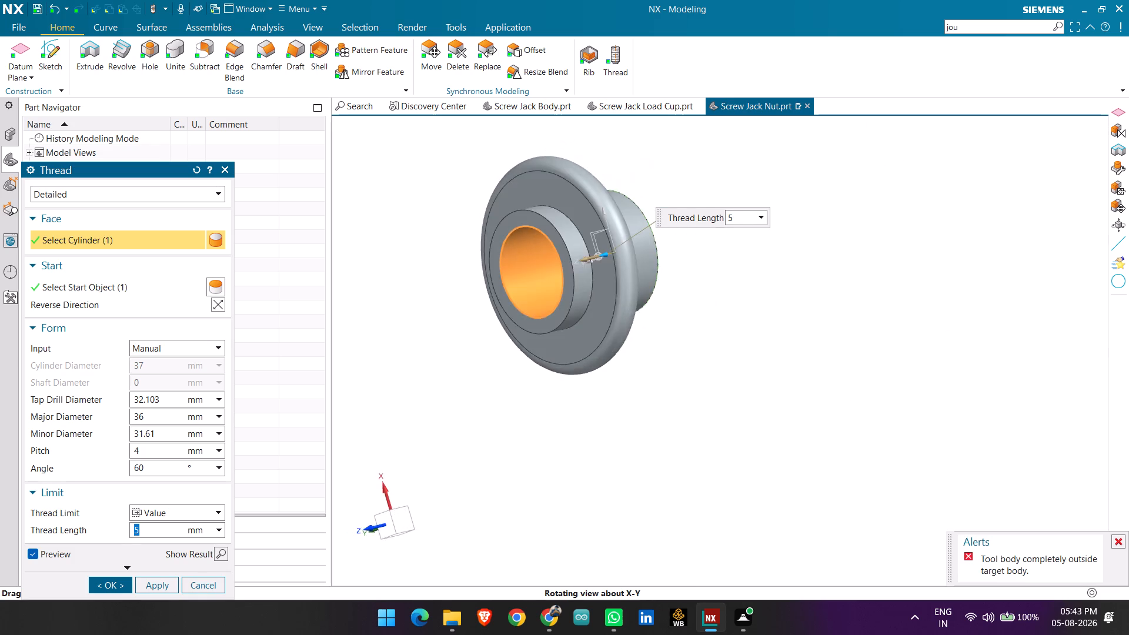
middle_click_drag(688, 314, 708, 287)
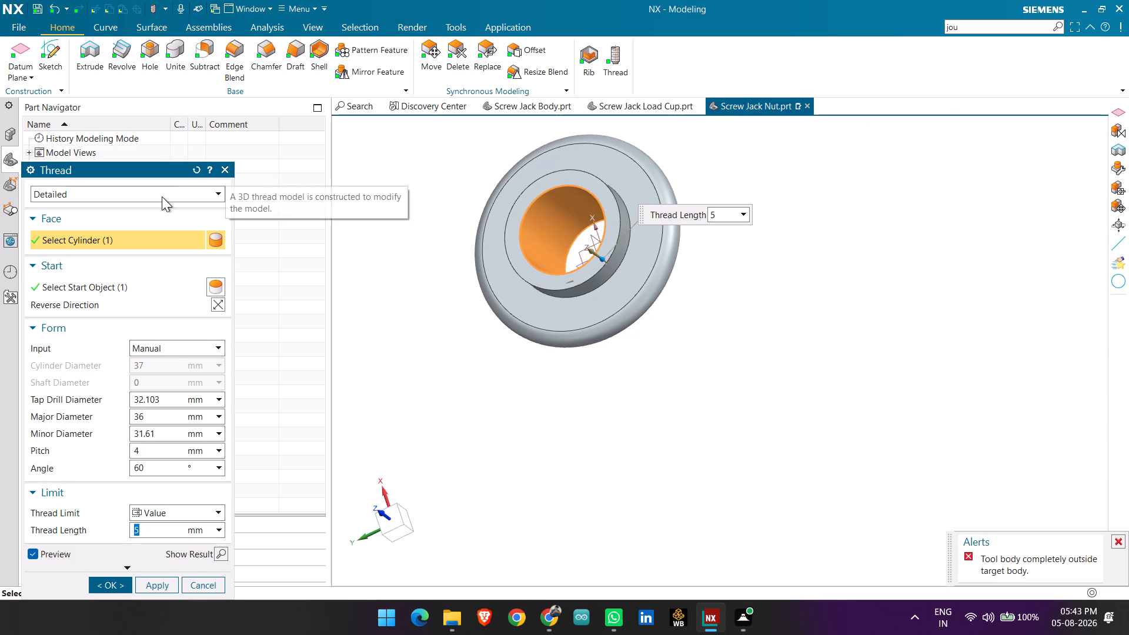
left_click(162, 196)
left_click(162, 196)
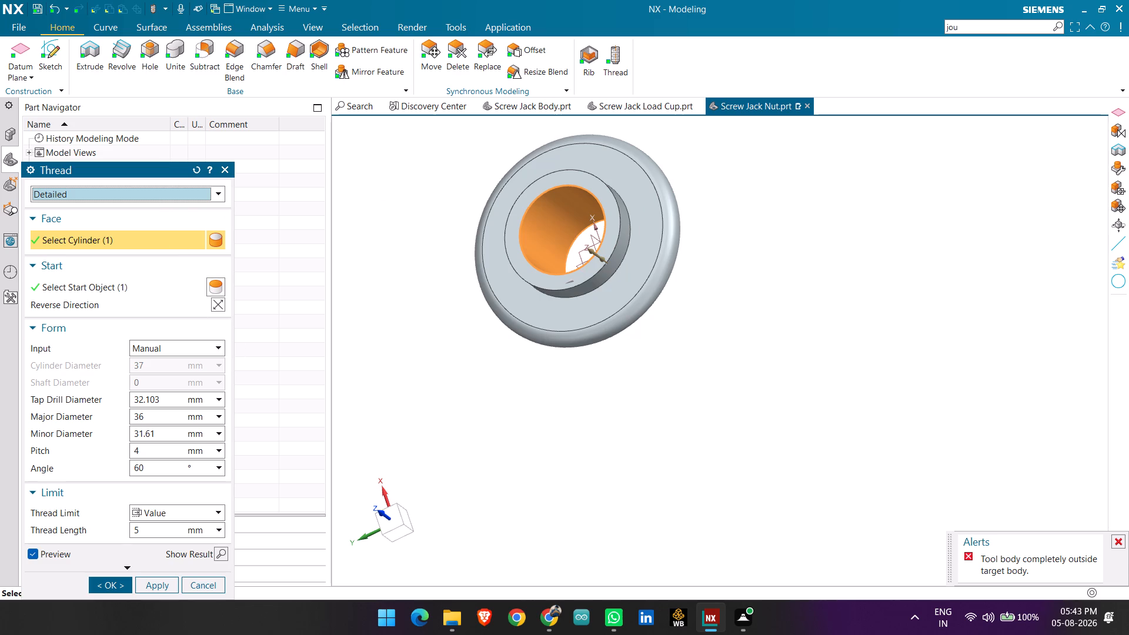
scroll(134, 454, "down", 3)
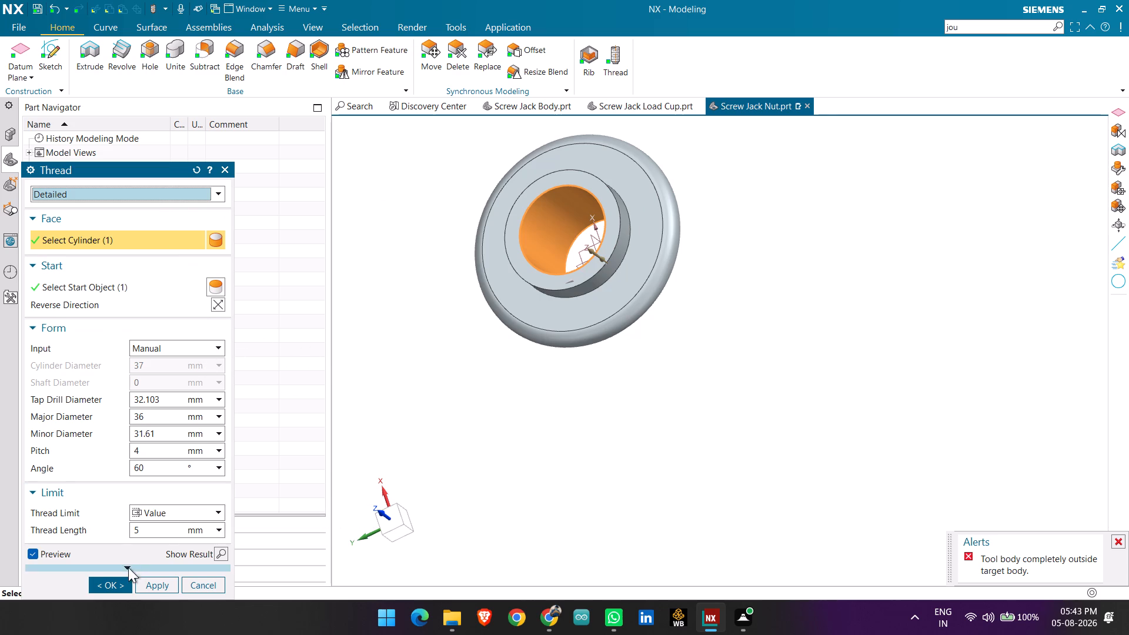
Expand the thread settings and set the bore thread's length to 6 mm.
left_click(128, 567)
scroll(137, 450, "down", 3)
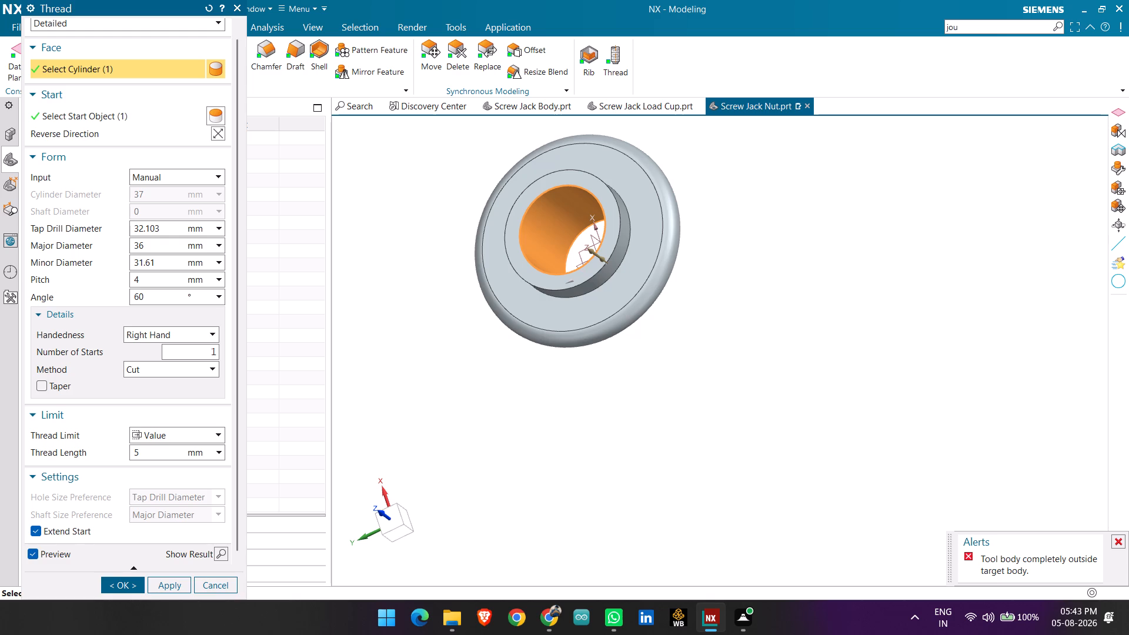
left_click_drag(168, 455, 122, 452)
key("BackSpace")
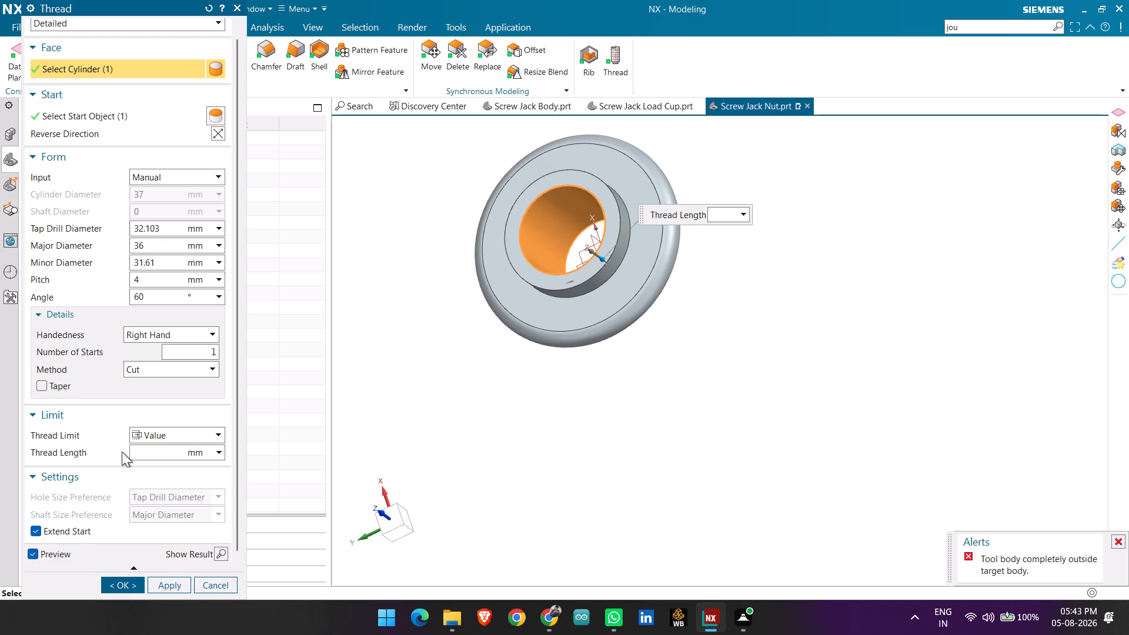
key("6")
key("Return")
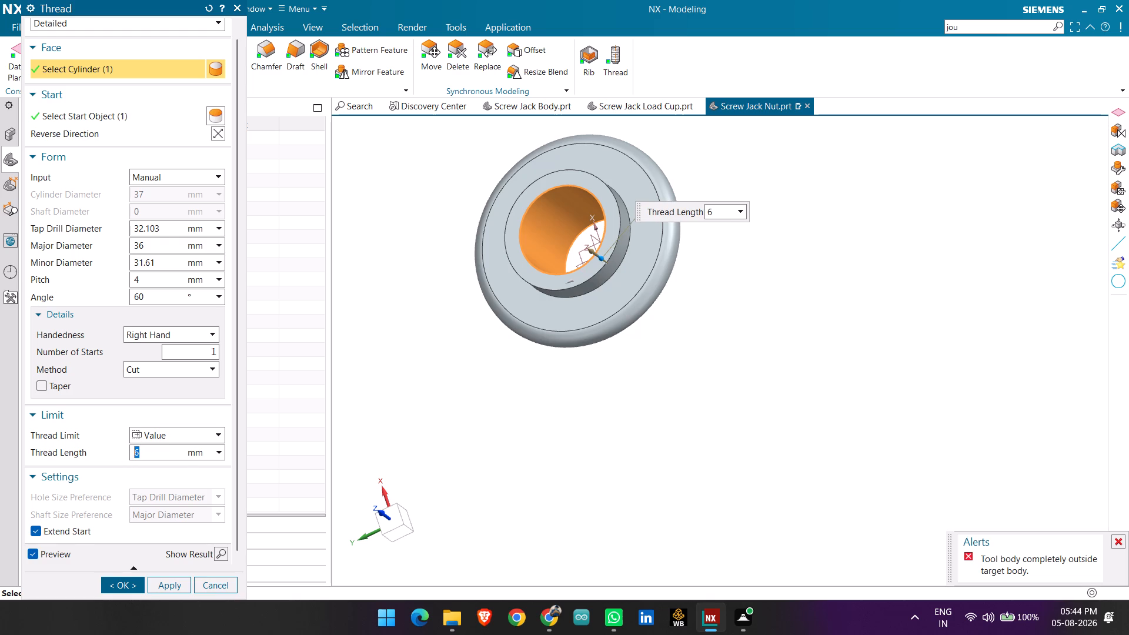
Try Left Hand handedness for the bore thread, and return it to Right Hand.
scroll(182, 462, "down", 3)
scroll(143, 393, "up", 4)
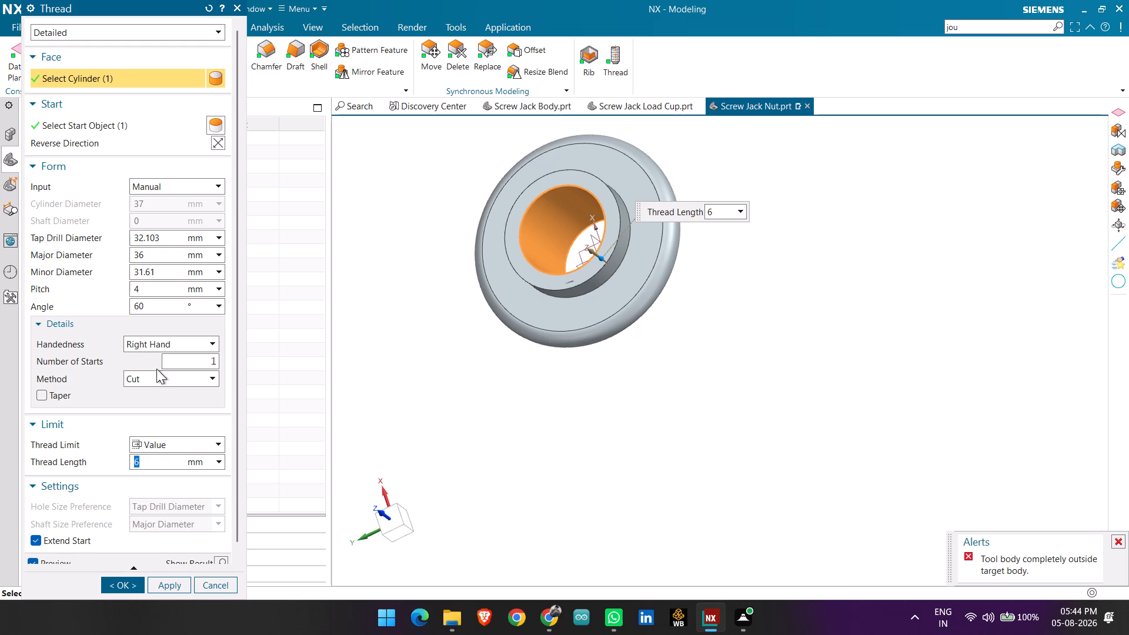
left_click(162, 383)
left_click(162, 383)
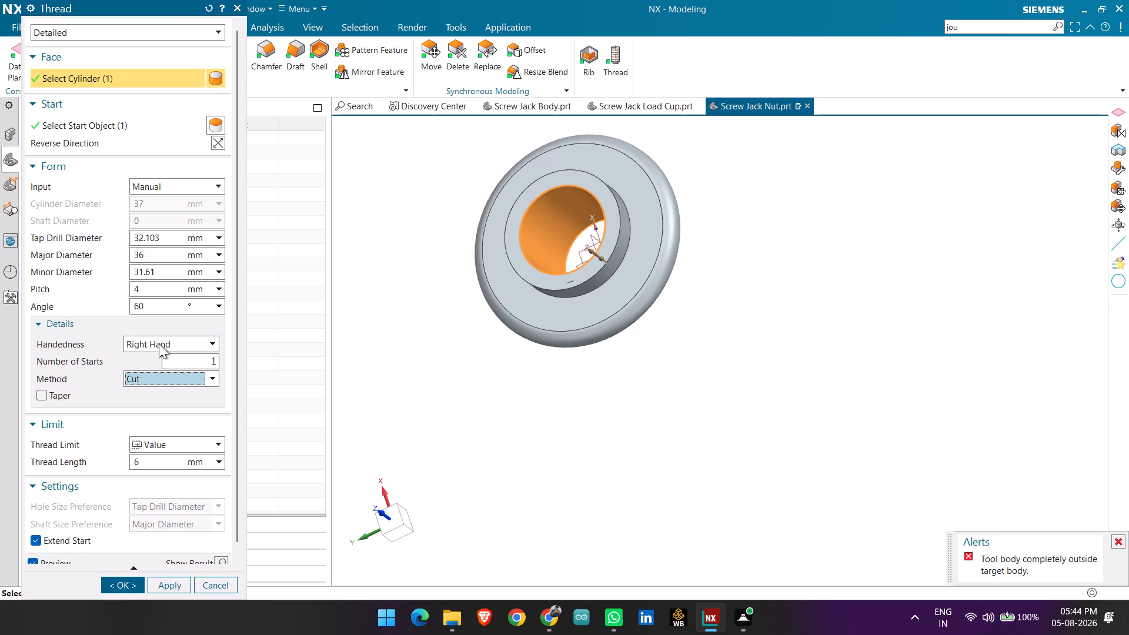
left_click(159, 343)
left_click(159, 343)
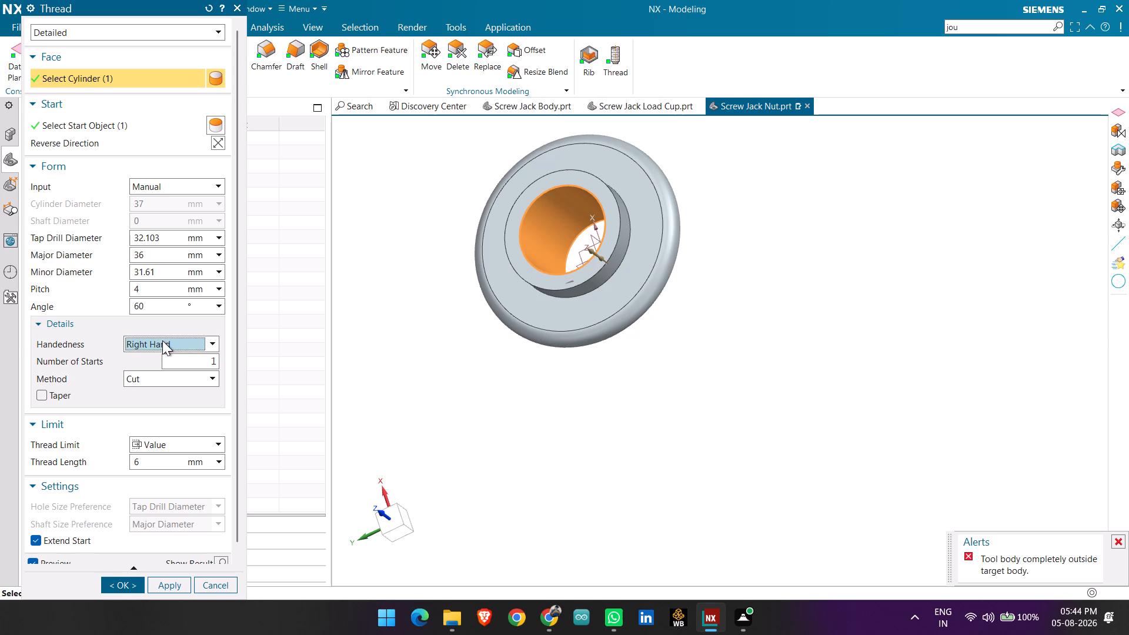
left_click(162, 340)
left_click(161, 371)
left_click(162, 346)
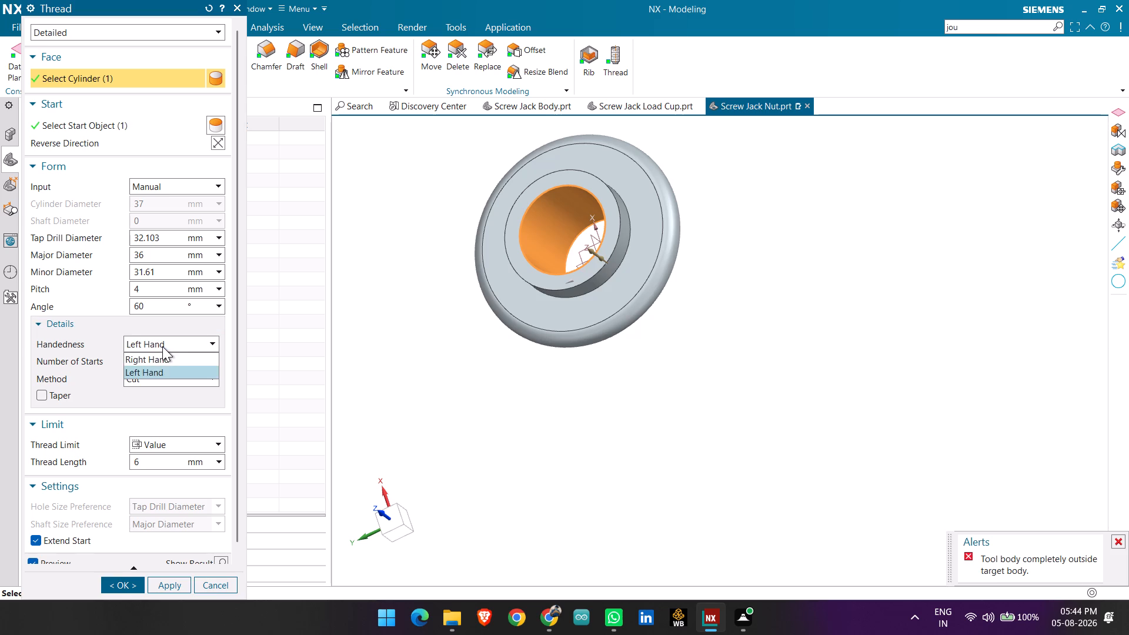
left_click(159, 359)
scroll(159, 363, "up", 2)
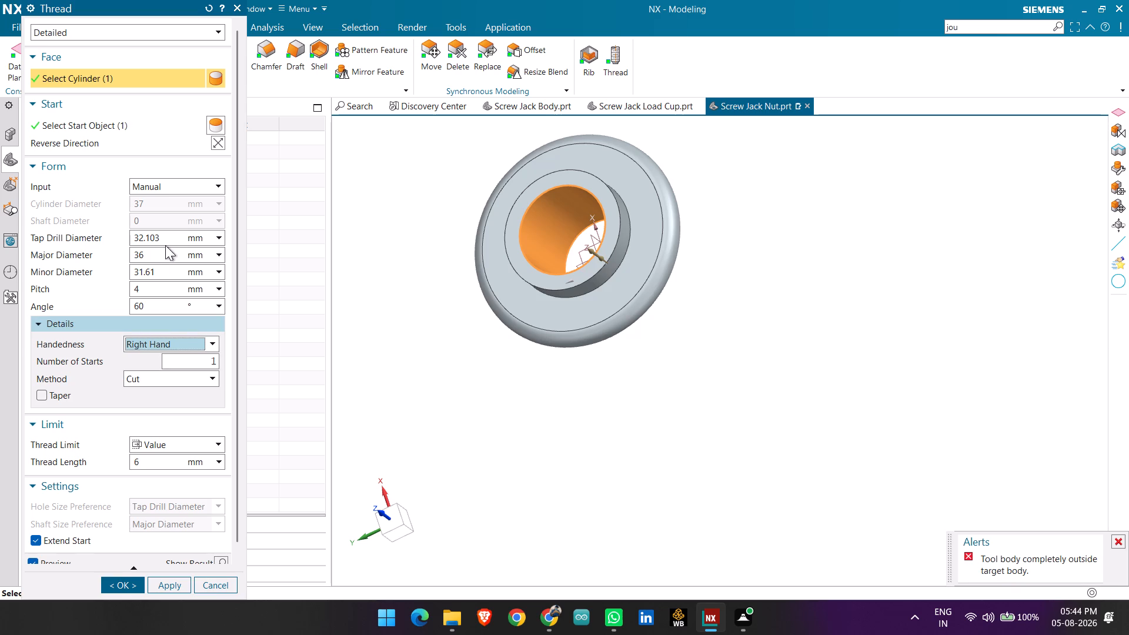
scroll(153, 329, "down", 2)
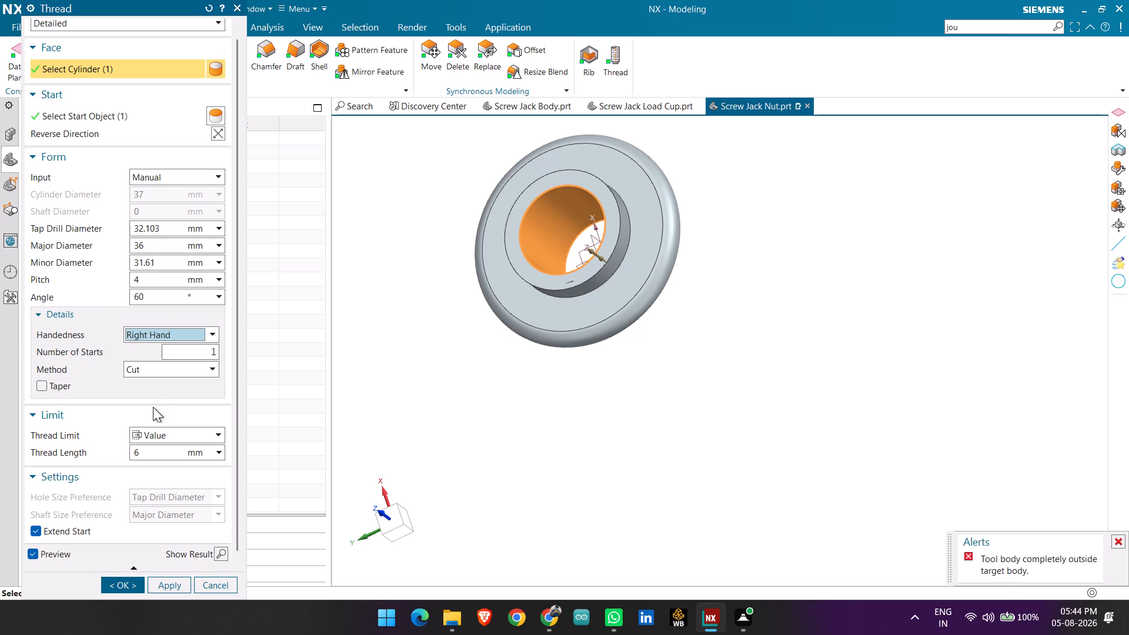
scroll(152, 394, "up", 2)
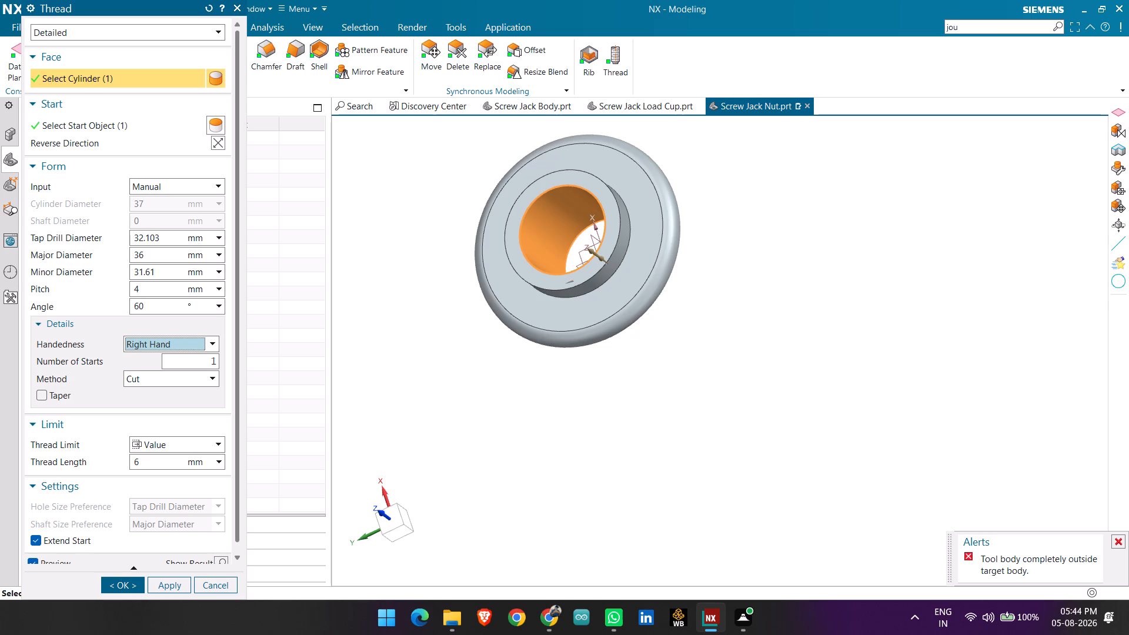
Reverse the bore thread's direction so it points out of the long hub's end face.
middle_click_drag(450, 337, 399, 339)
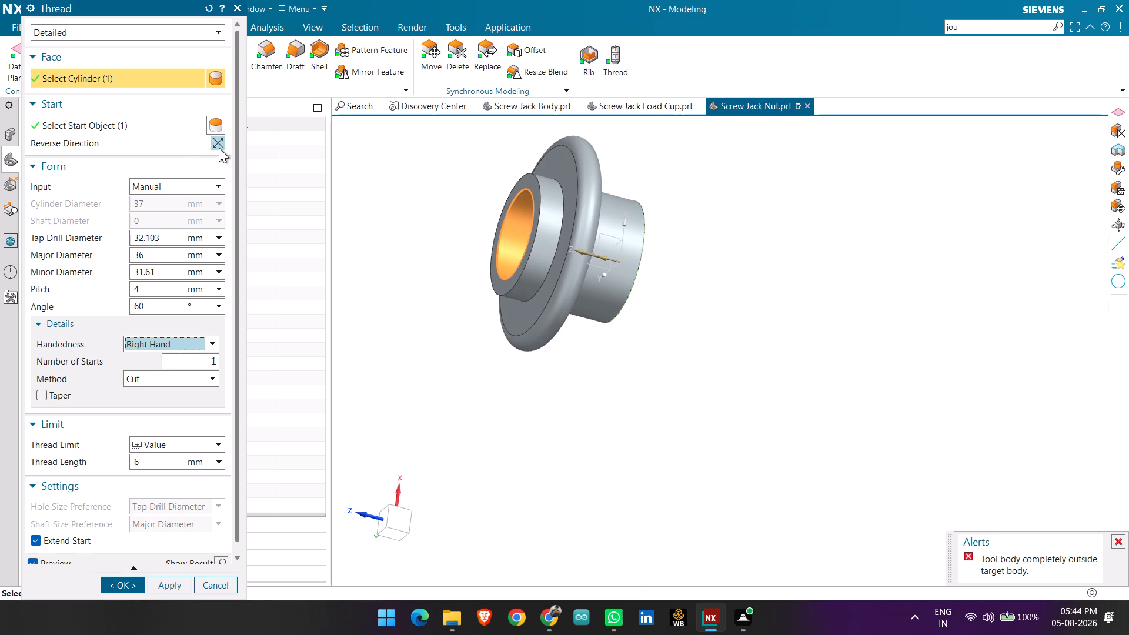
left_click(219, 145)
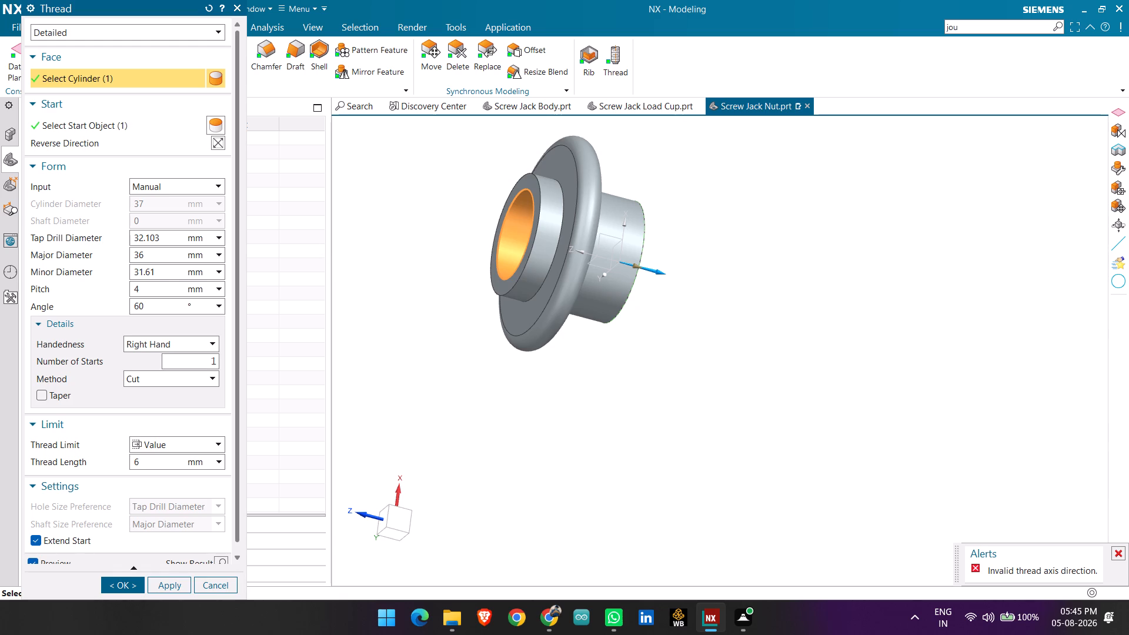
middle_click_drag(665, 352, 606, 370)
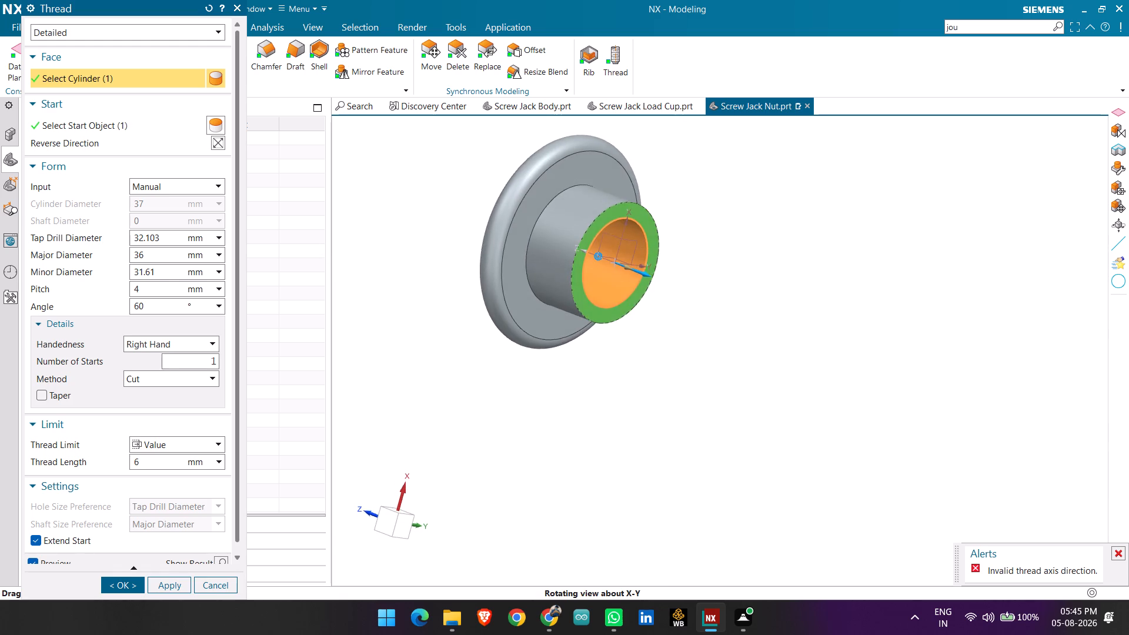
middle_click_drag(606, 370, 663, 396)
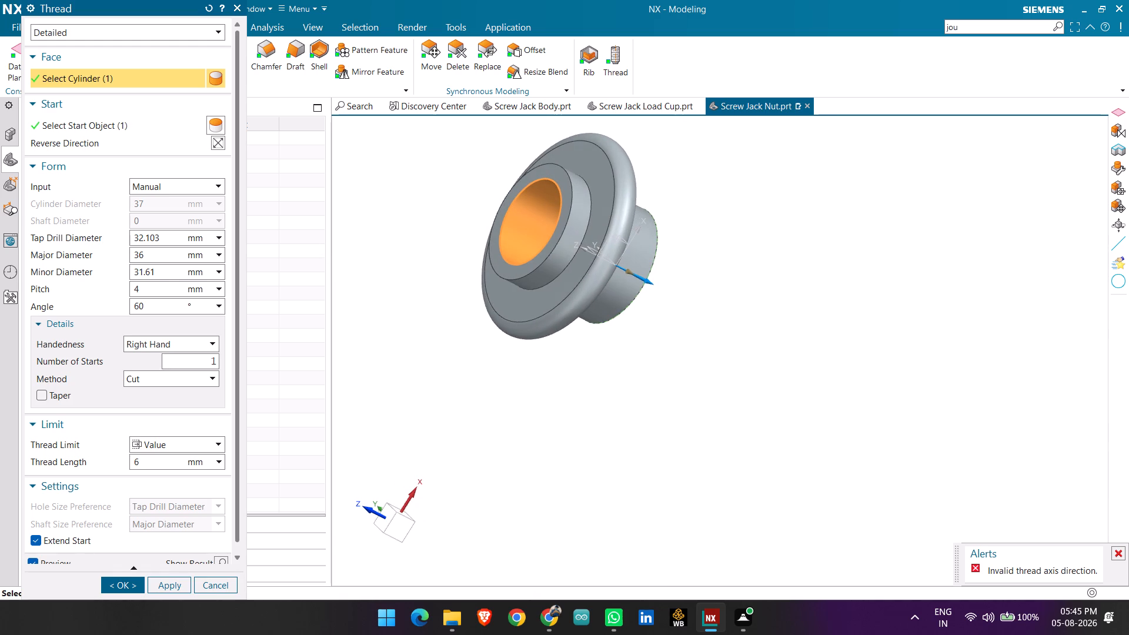
Reselect the bore as the thread face so the thread starts from the short collar's end face.
left_click(581, 373)
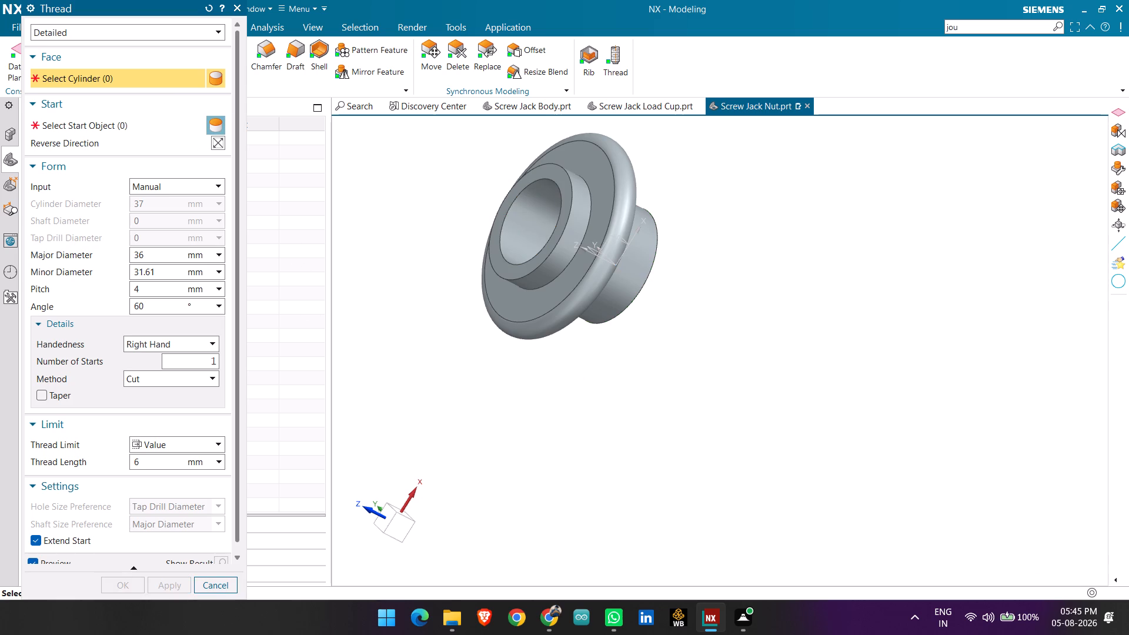
left_click(507, 204)
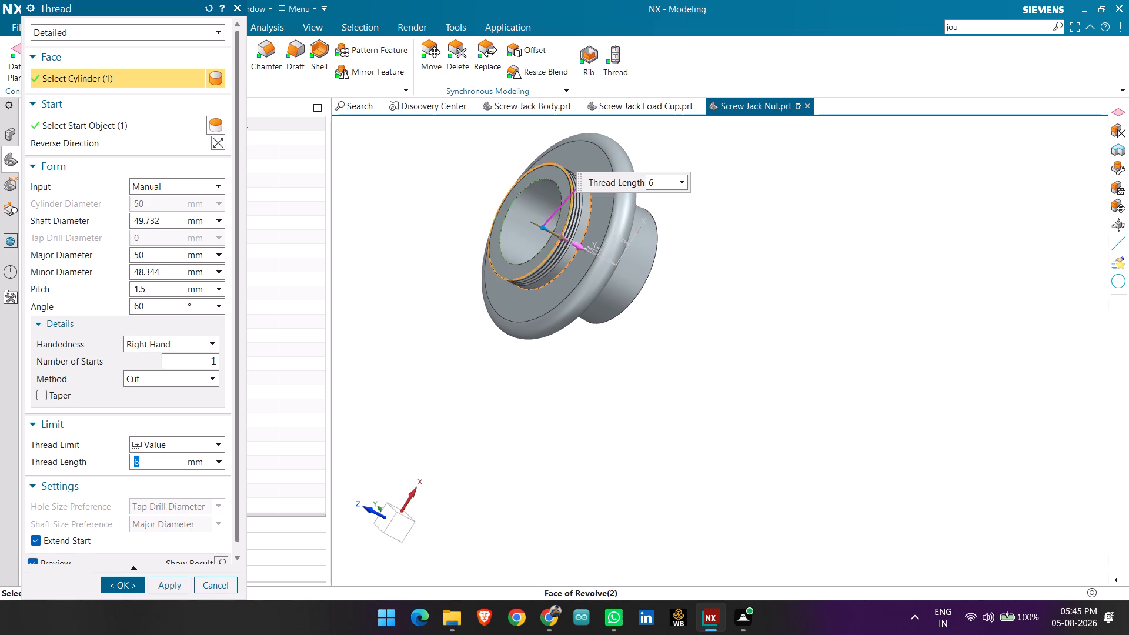
left_click(520, 219)
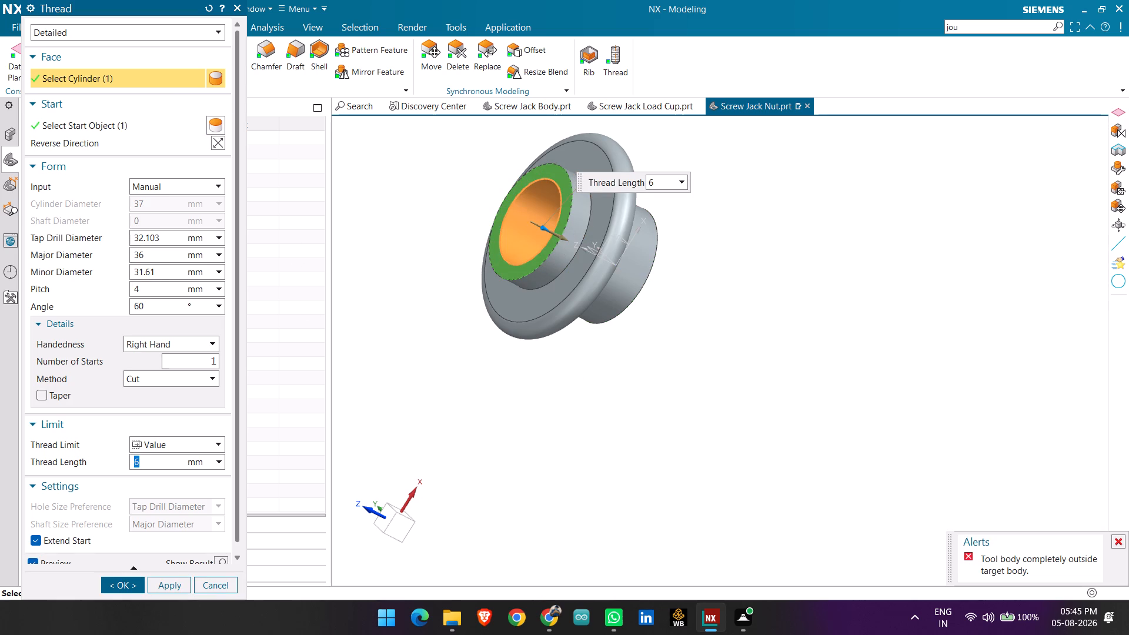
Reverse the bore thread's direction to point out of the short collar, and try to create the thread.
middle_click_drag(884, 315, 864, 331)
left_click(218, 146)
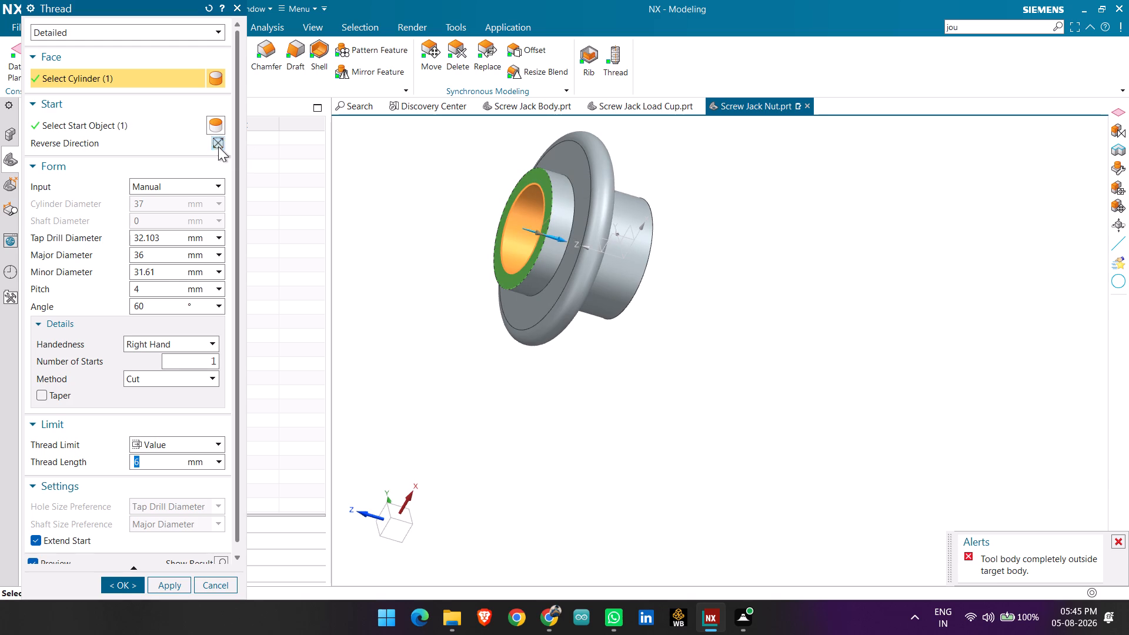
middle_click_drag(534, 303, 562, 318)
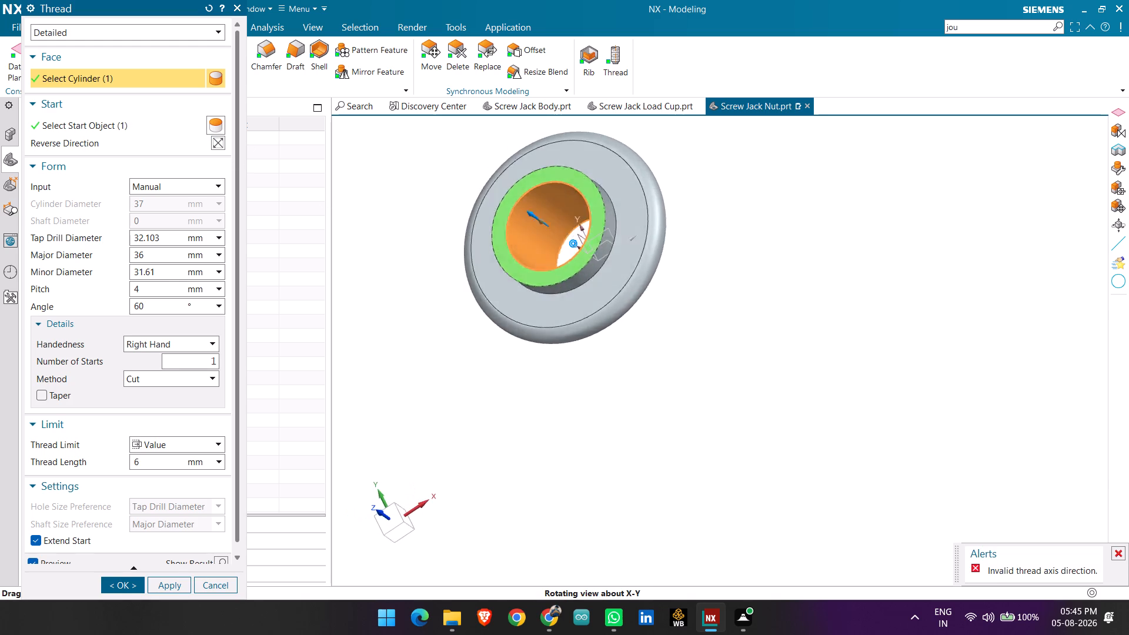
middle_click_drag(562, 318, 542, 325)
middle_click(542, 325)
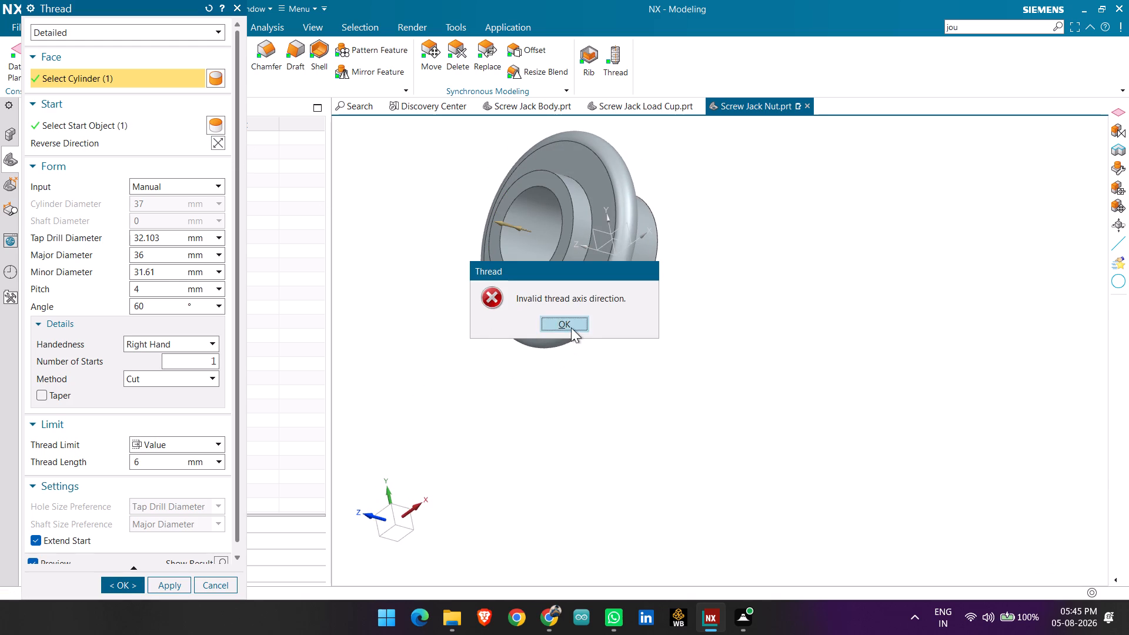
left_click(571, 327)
Set the bore thread's length to 45 mm.
left_click_drag(156, 459, 114, 460)
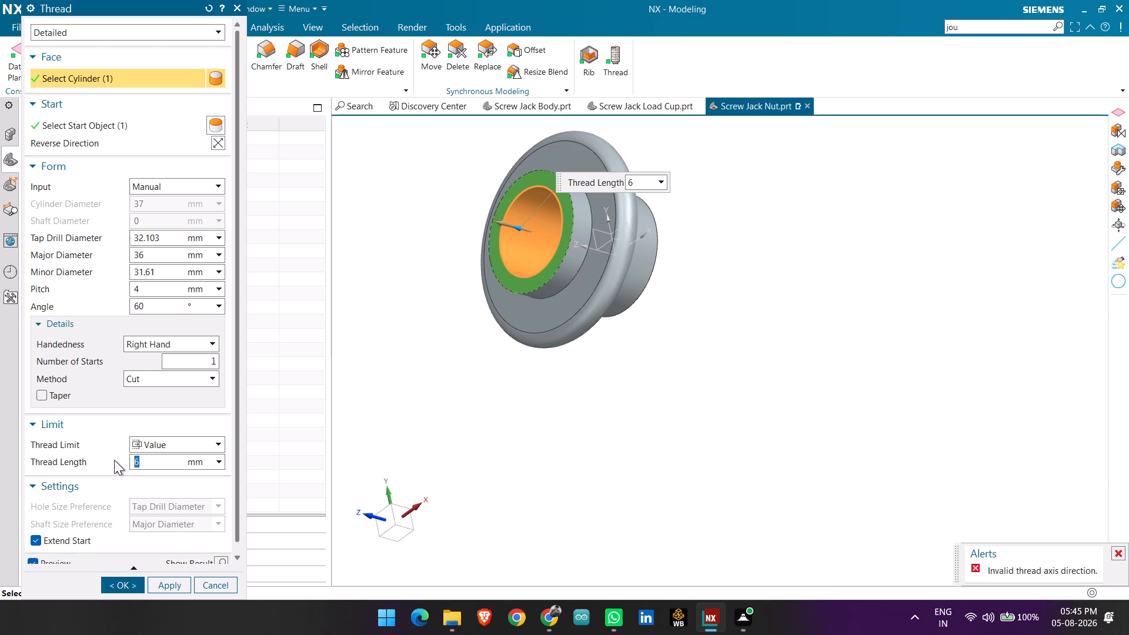
key("BackSpace")
type("45")
key("Return")
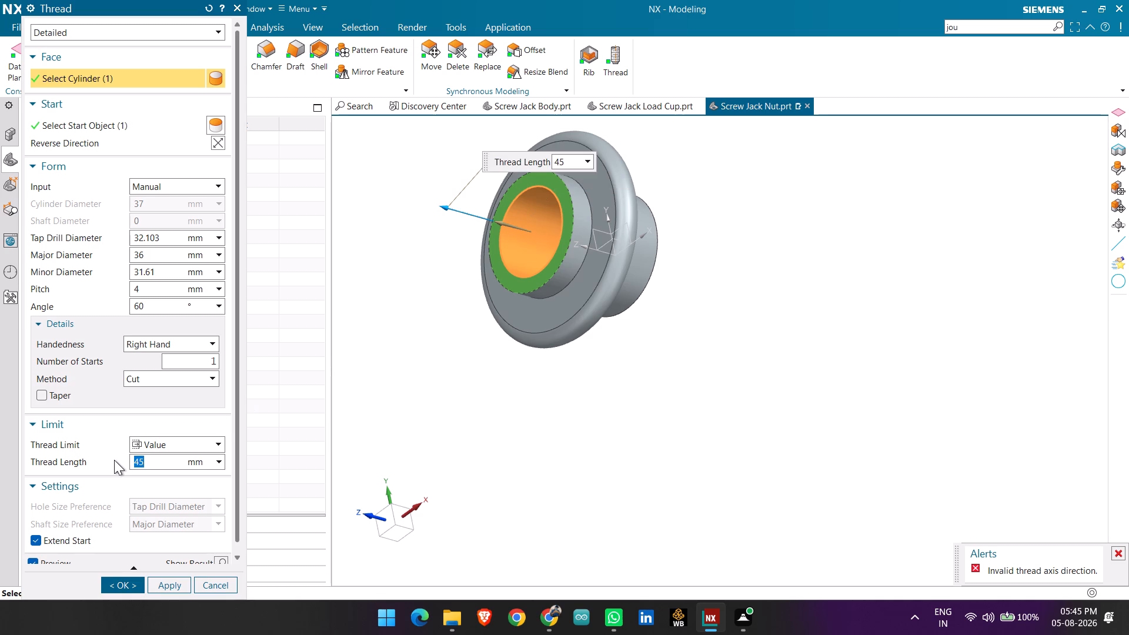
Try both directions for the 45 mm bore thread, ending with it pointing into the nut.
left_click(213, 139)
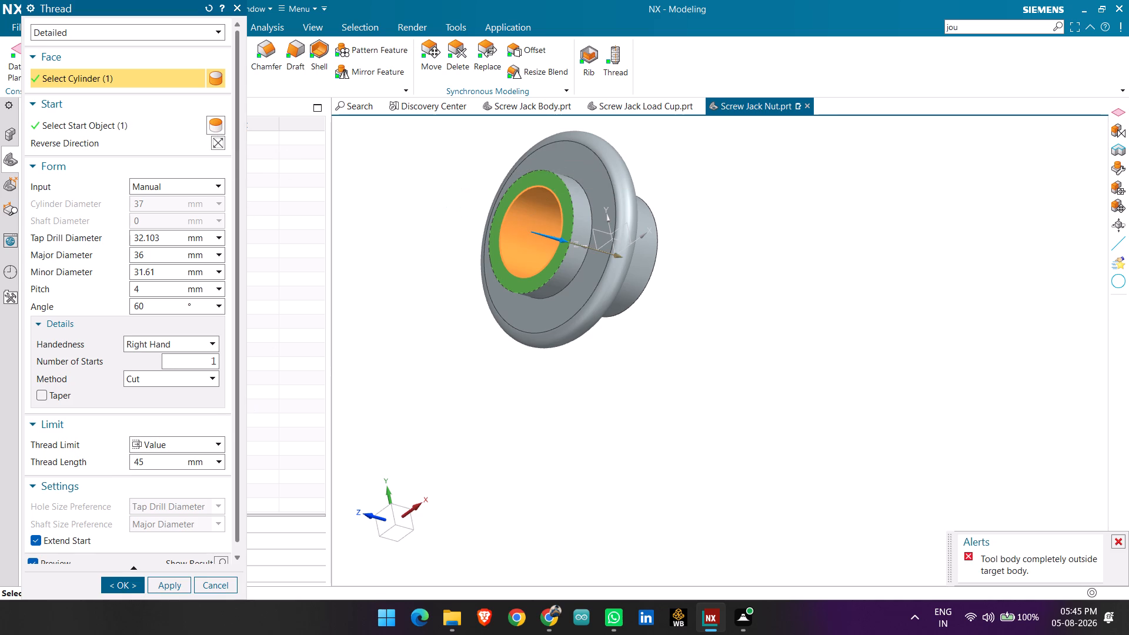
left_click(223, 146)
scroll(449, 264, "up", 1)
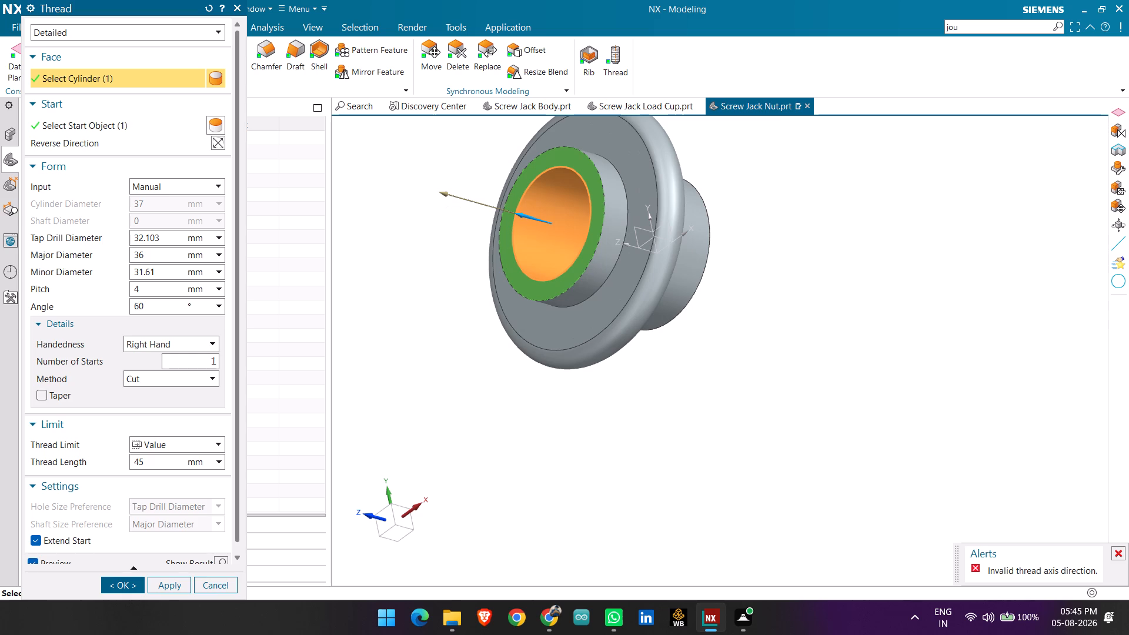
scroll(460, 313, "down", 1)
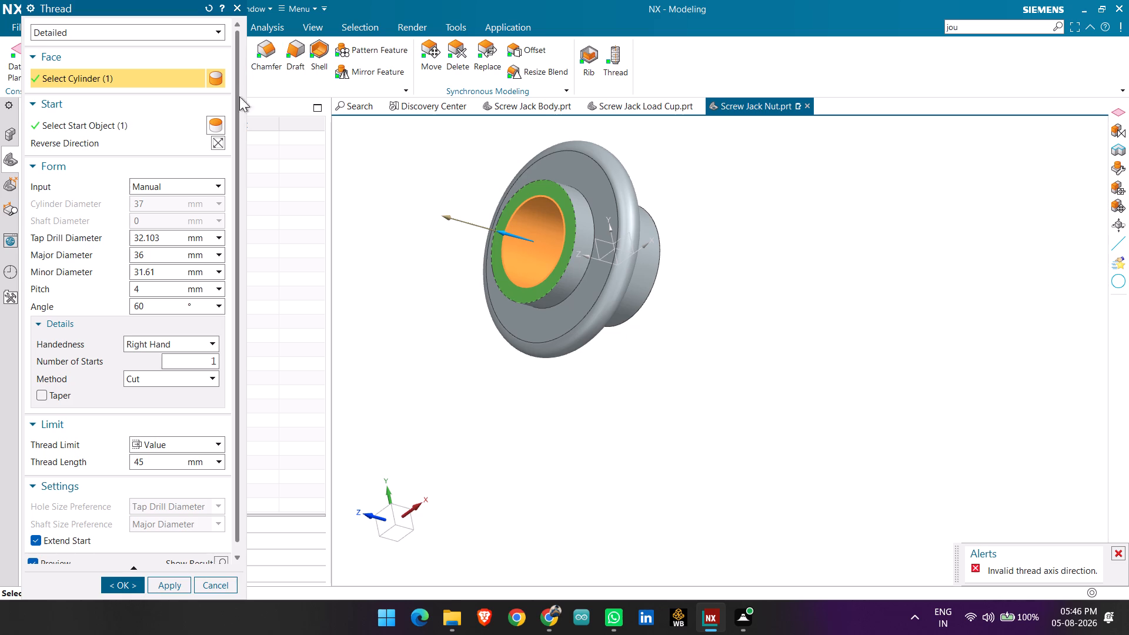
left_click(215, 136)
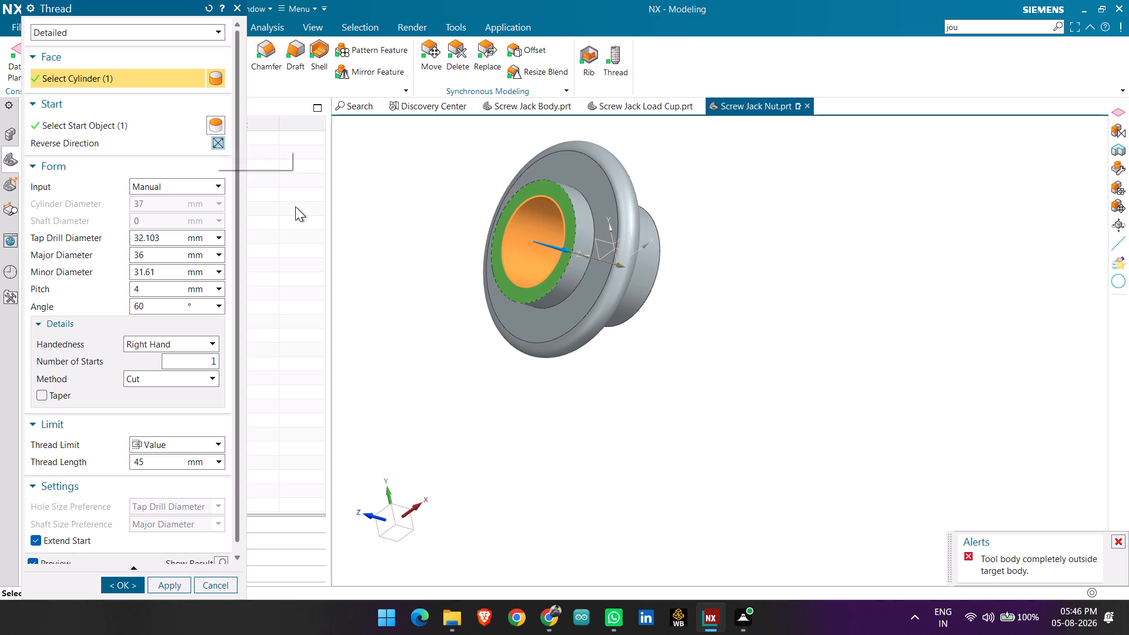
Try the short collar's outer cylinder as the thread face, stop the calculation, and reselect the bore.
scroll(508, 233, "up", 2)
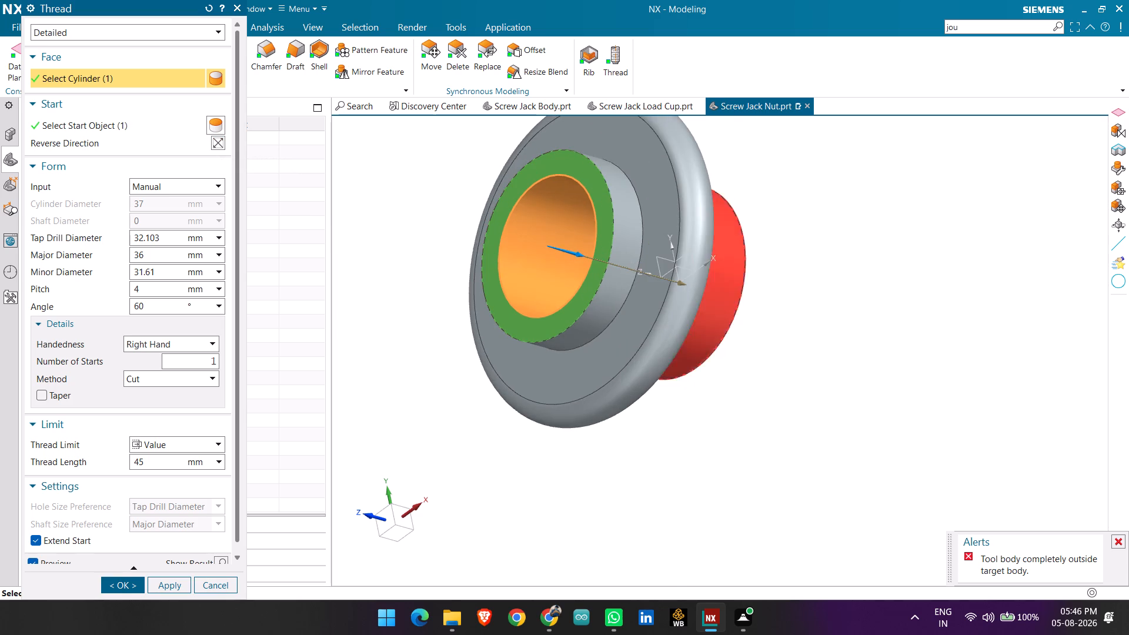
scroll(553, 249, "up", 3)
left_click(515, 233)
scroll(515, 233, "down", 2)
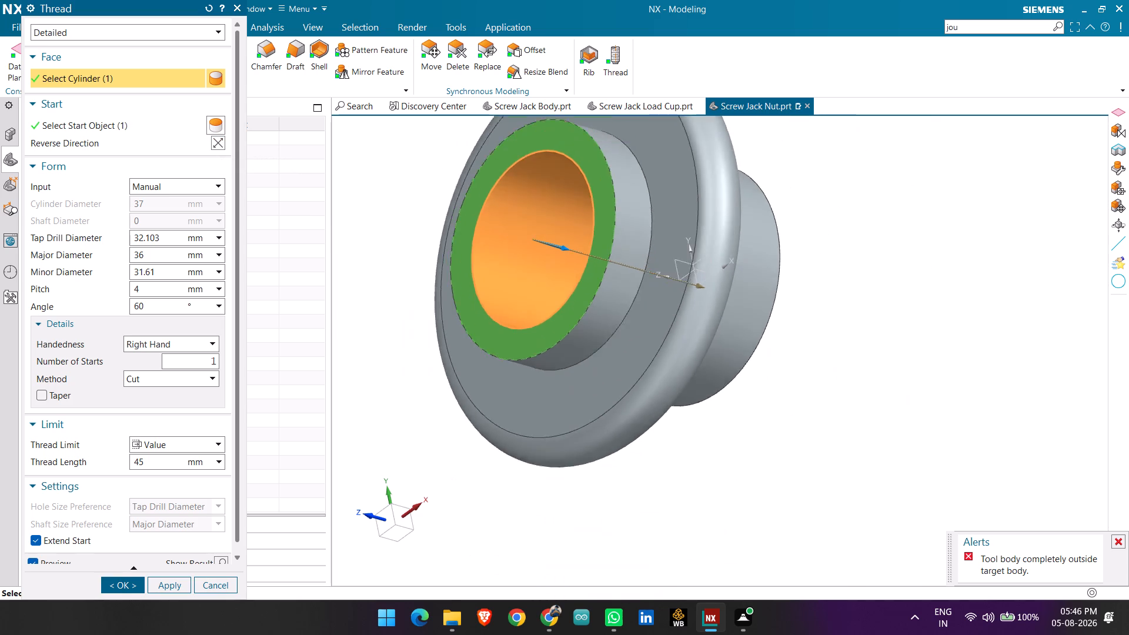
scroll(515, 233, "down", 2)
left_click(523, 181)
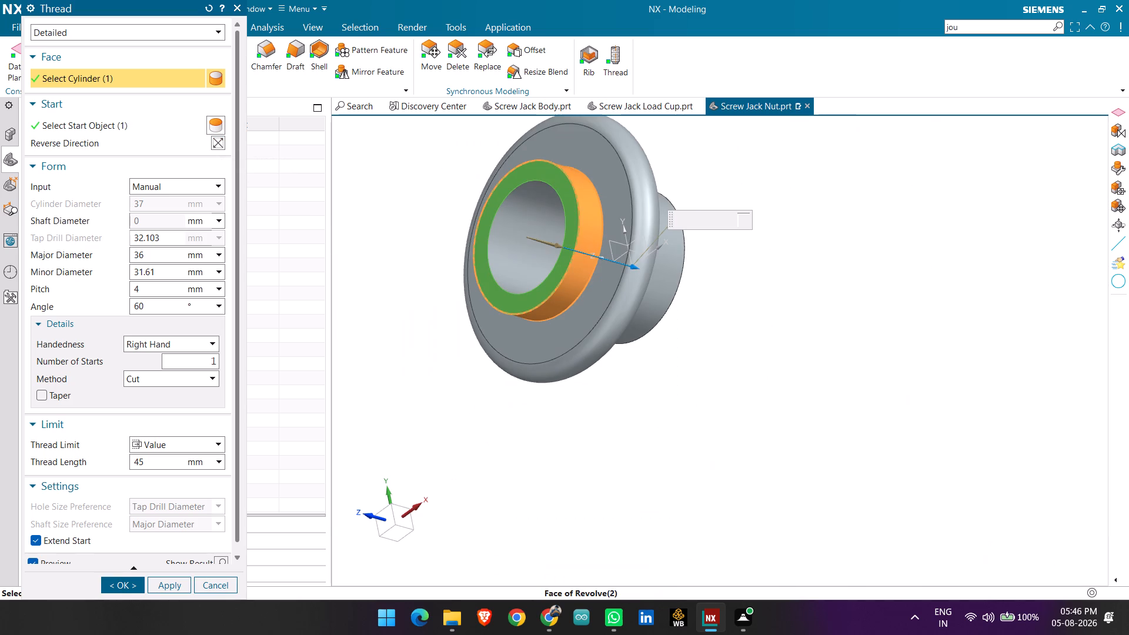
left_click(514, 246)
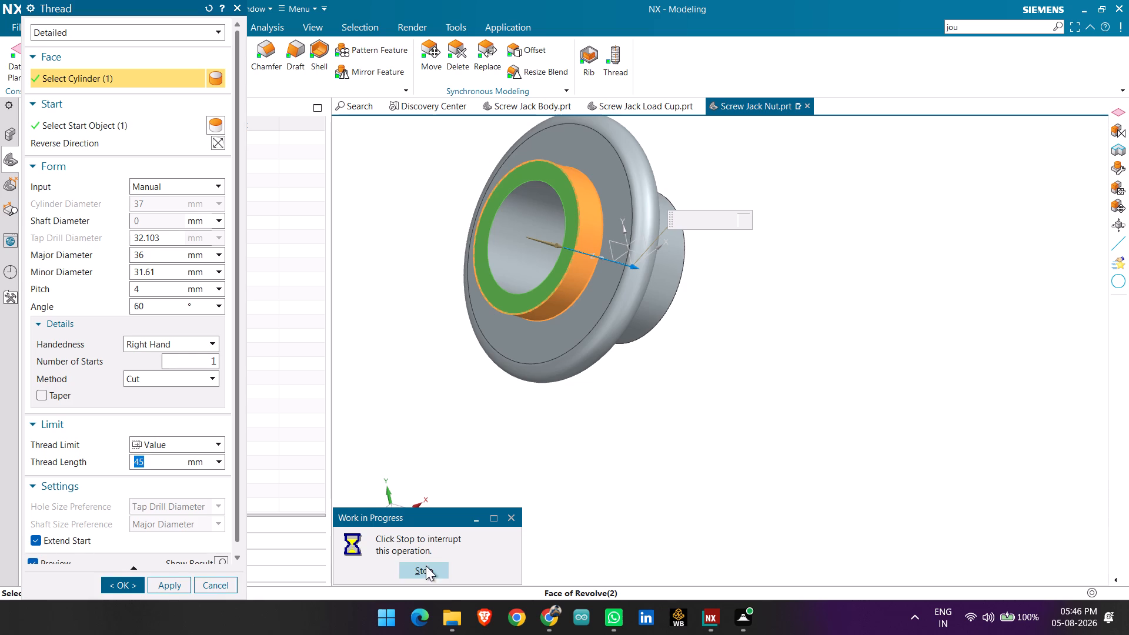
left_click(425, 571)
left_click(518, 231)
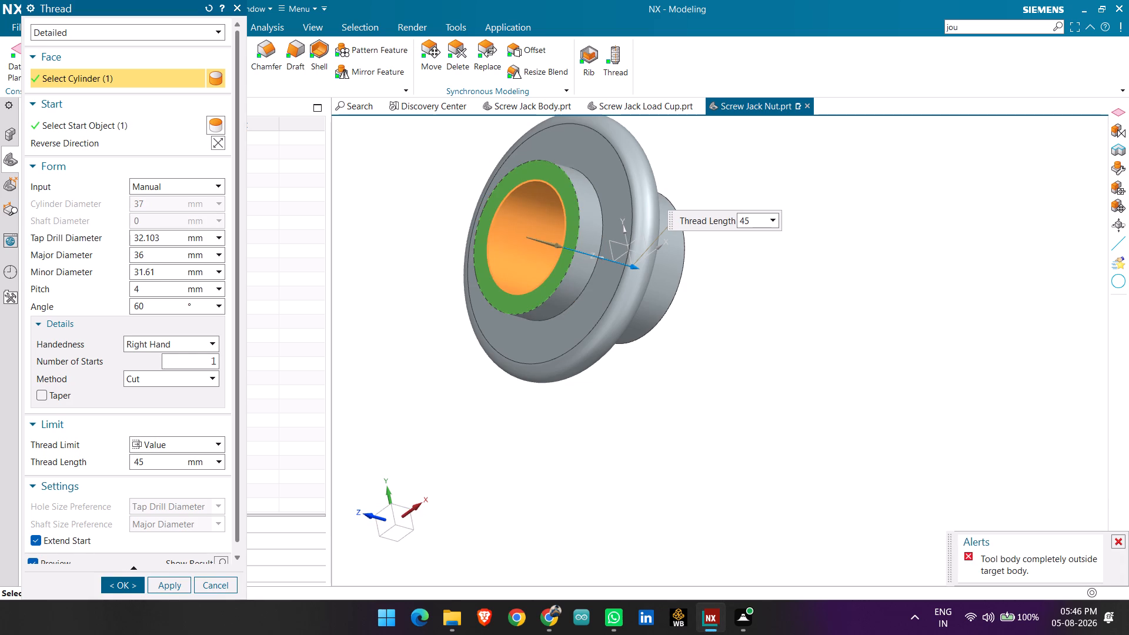
Reverse the bore thread's direction to point out of the short collar's end face.
middle_click_drag(787, 298, 817, 325)
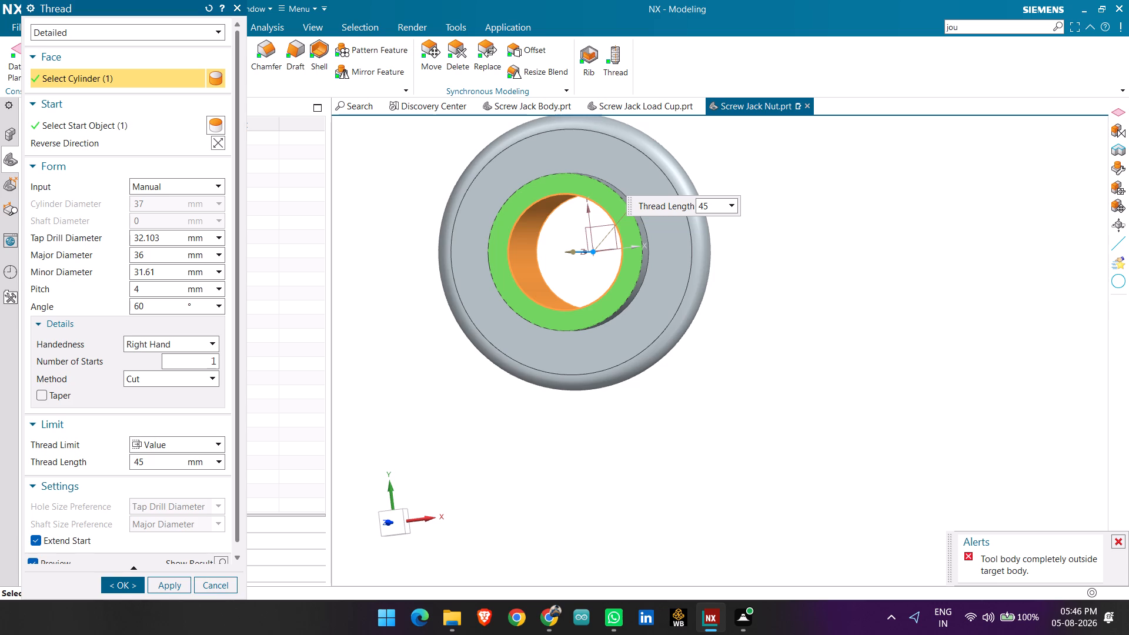
left_click(221, 136)
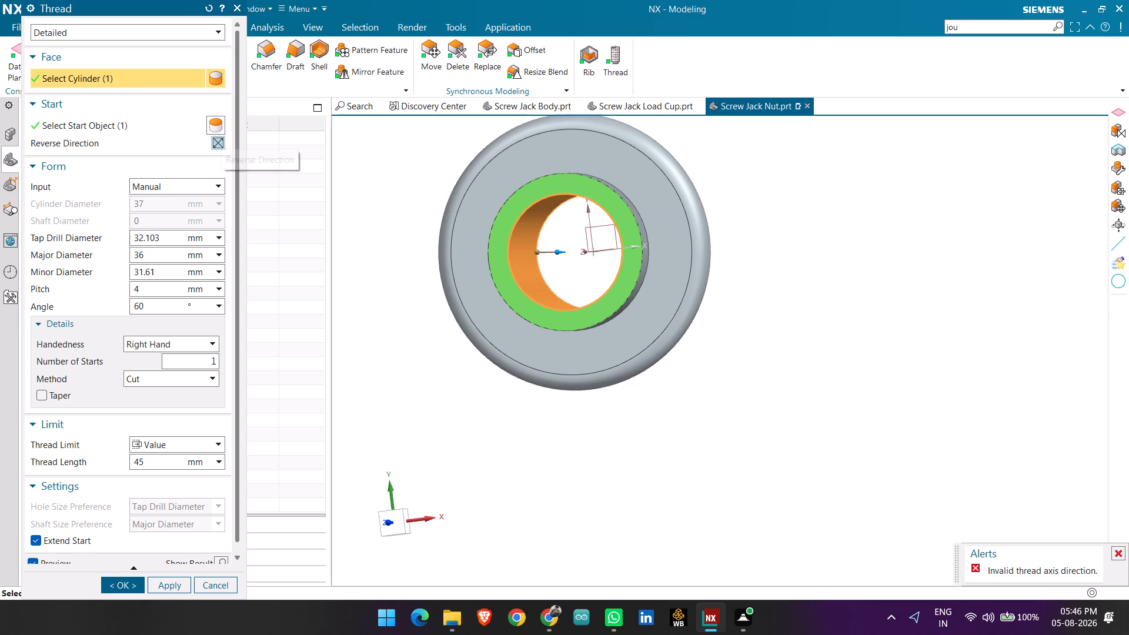
middle_click_drag(764, 356, 741, 355)
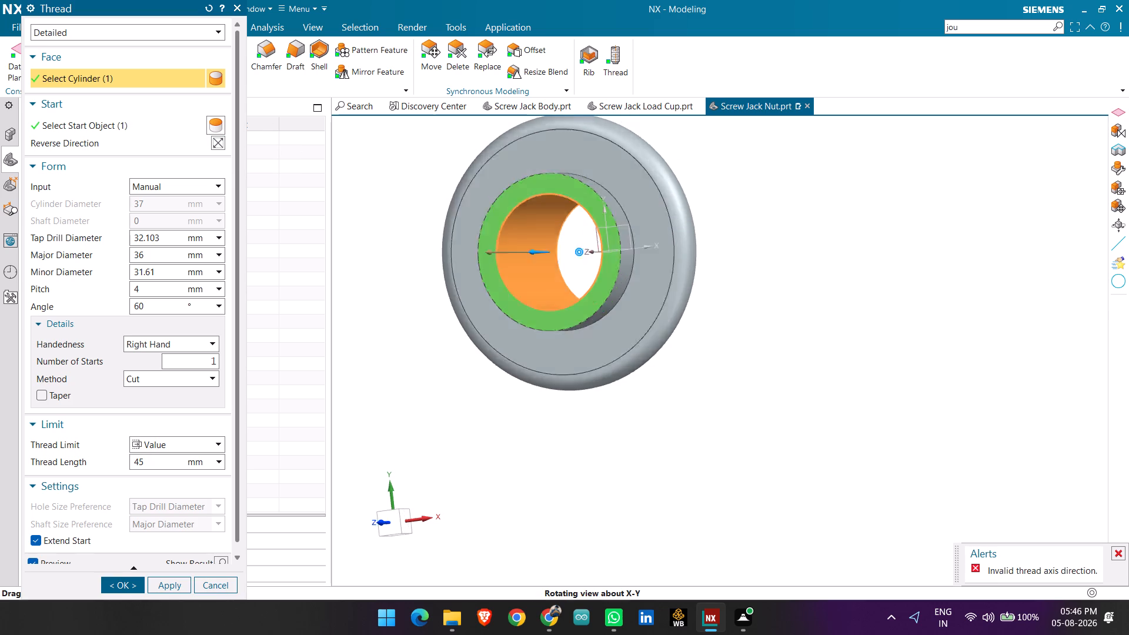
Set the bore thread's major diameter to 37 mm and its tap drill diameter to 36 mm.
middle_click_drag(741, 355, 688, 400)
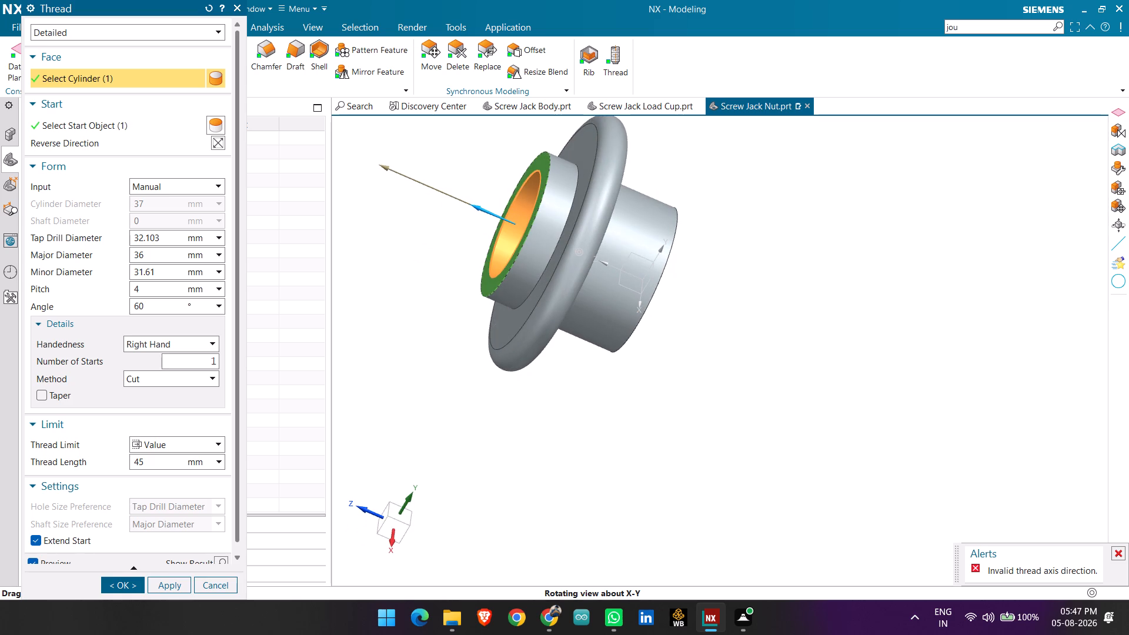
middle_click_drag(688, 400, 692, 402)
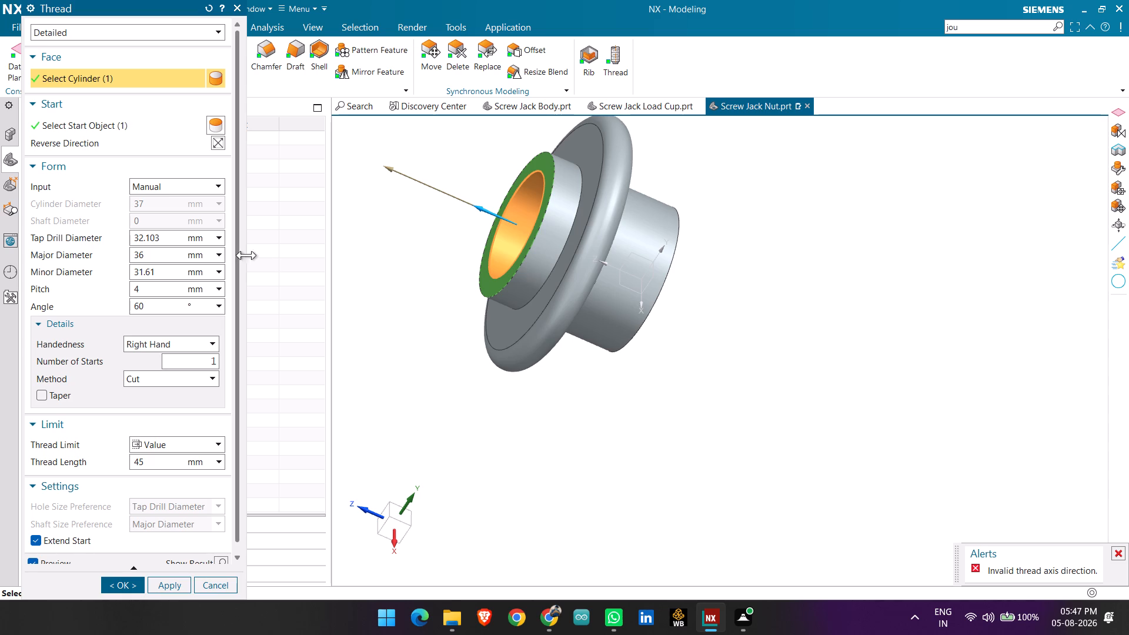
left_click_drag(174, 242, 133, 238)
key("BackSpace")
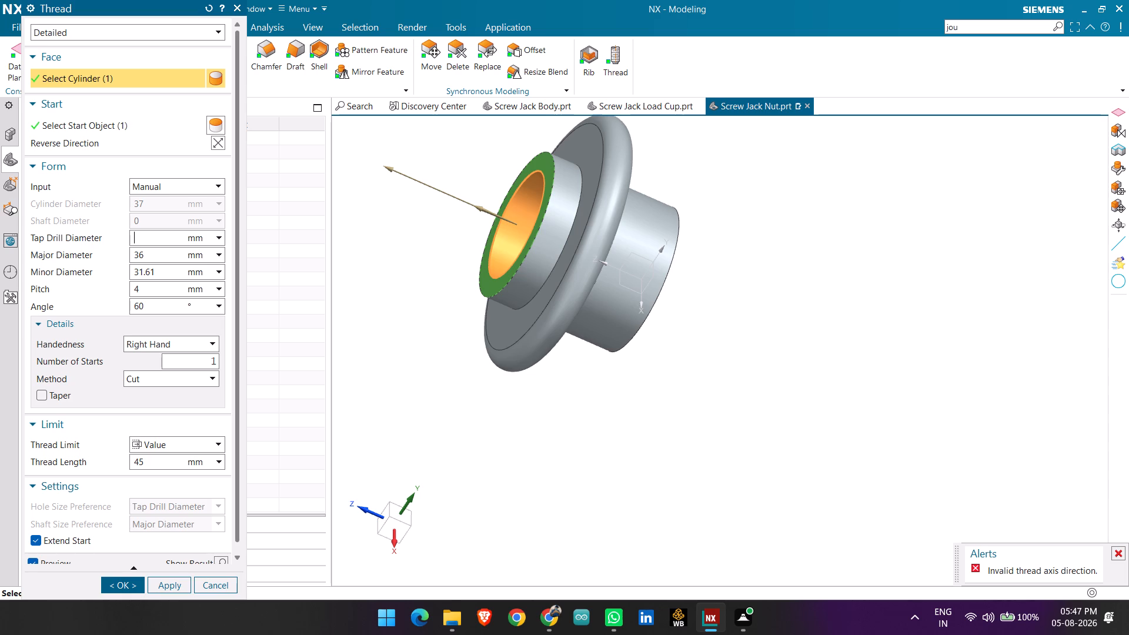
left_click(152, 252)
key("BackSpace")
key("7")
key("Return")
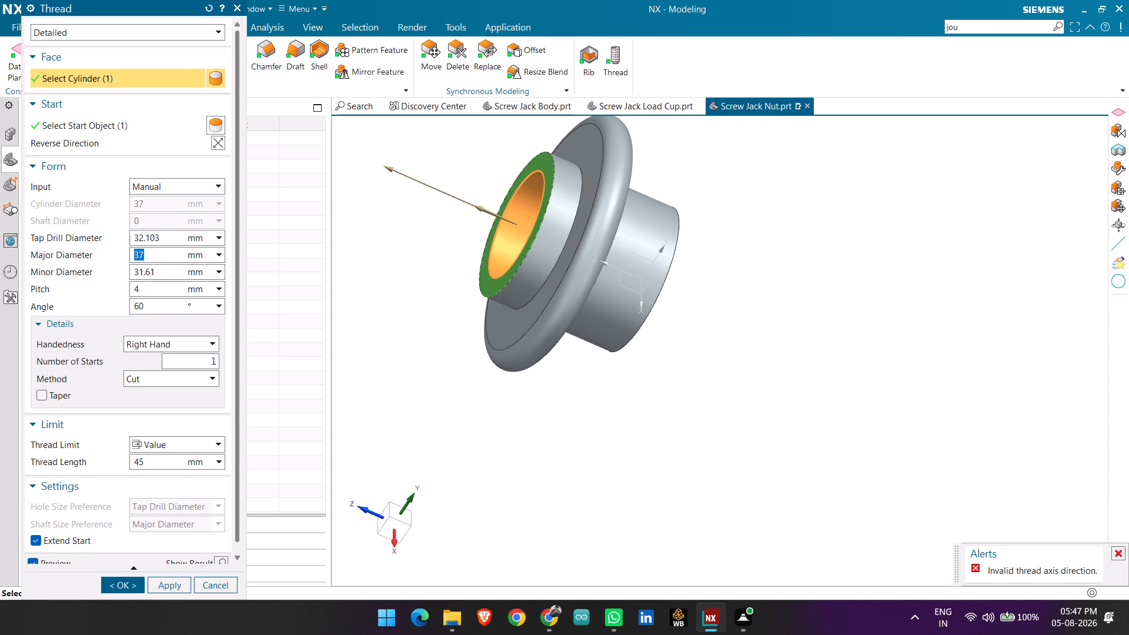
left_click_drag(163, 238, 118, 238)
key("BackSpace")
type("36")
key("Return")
Reverse the bore thread's direction to point from the short collar's end face into the nut.
scroll(483, 256, "up", 1)
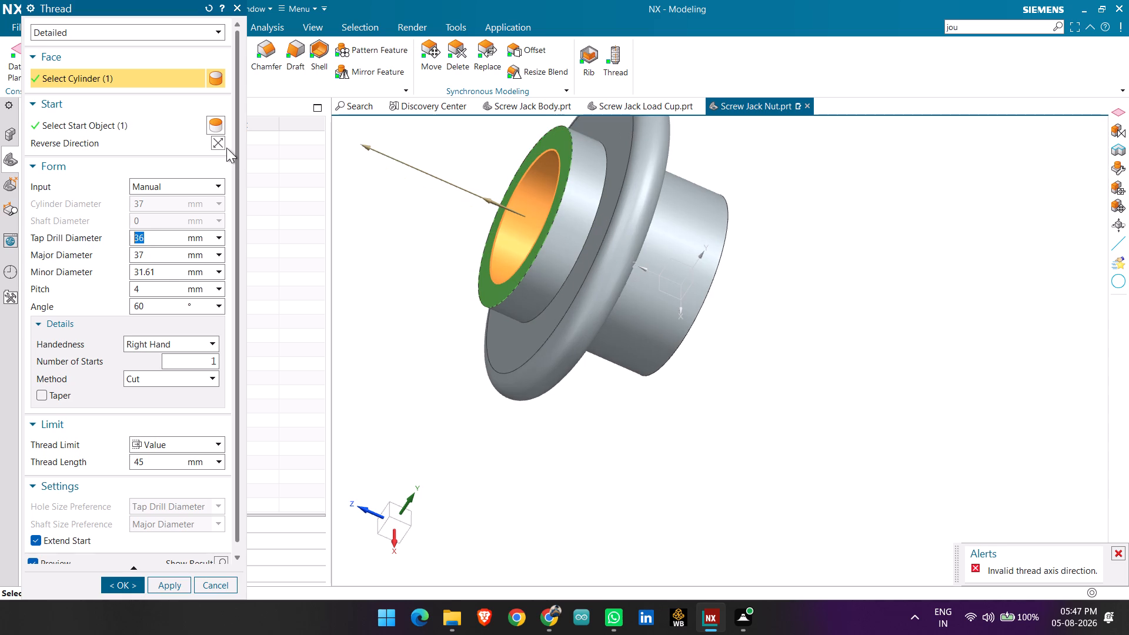
left_click(215, 141)
scroll(496, 318, "down", 1)
middle_click_drag(483, 325, 503, 346)
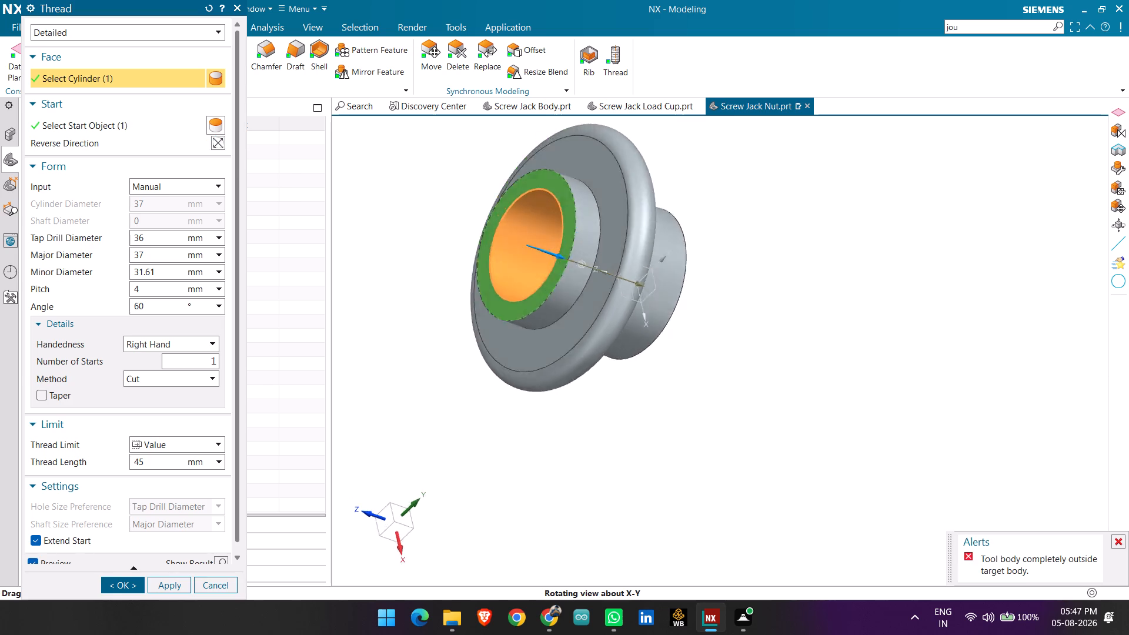
middle_click_drag(503, 346, 504, 355)
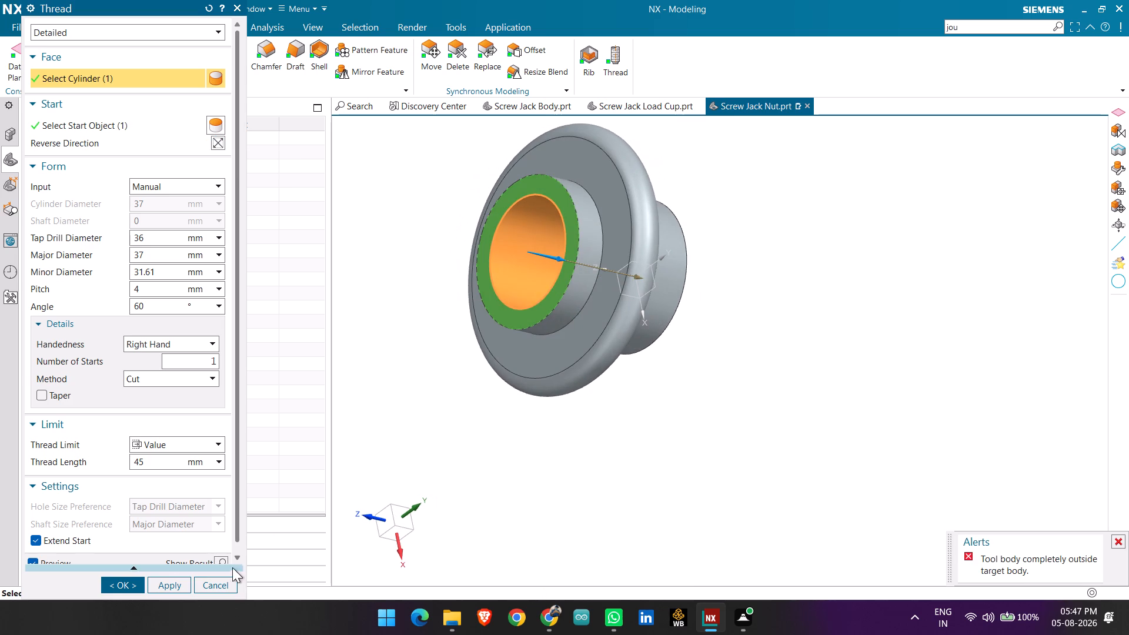
Switch the thread form input to Thread Table and choose the M42 x 4.5 Metric Coarse size.
left_click(188, 181)
left_click(188, 198)
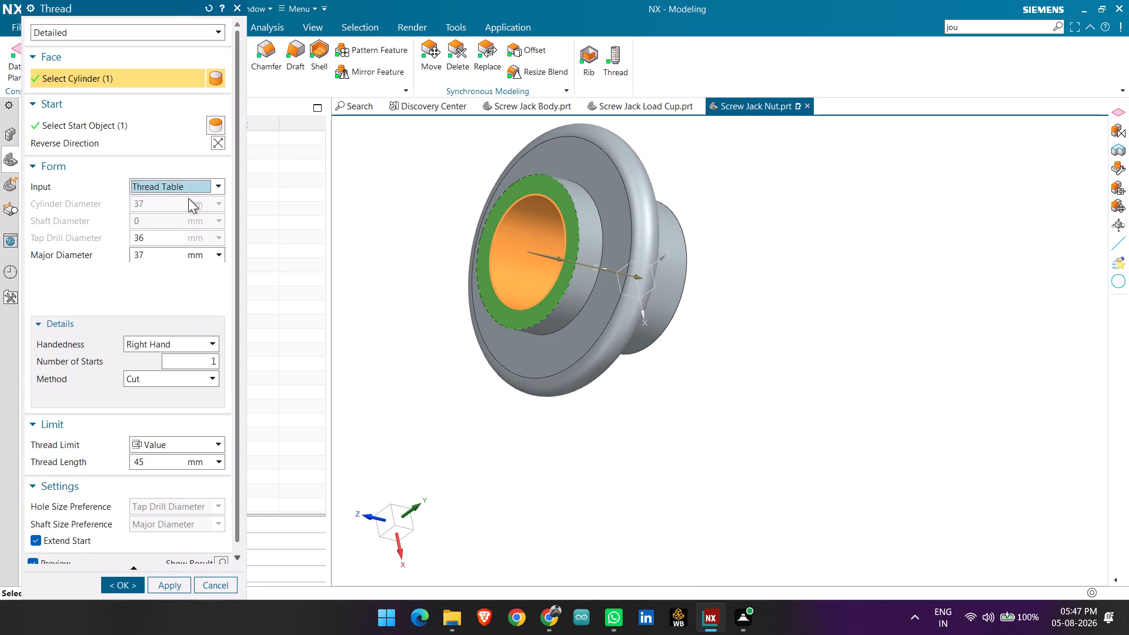
scroll(370, 305, "down", 2)
scroll(462, 278, "up", 2)
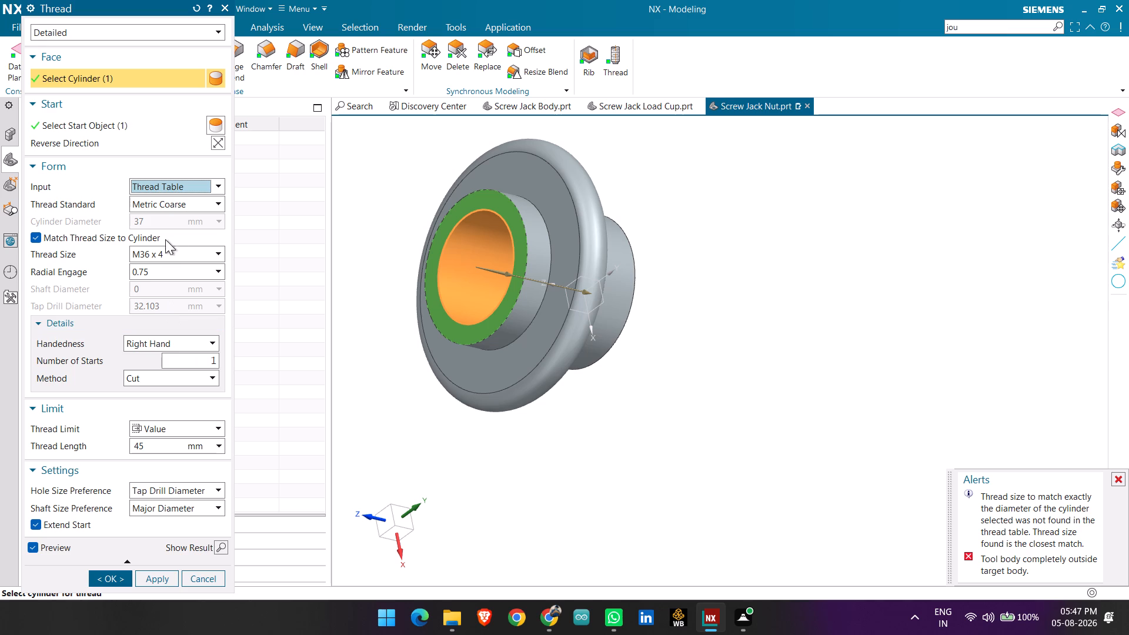
left_click(198, 249)
left_click(193, 277)
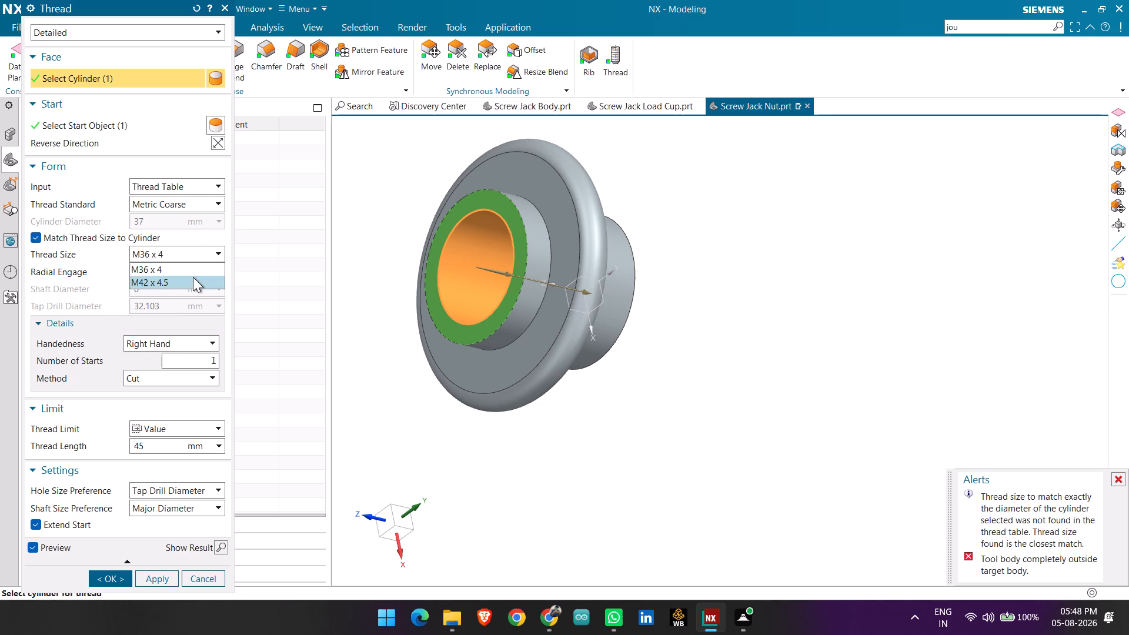
Examine the M42 x 4.5 thread preview from both ends of the bore, checking the shaft size preference and thread standard options.
scroll(609, 412, "down", 1)
middle_click_drag(636, 403, 629, 410)
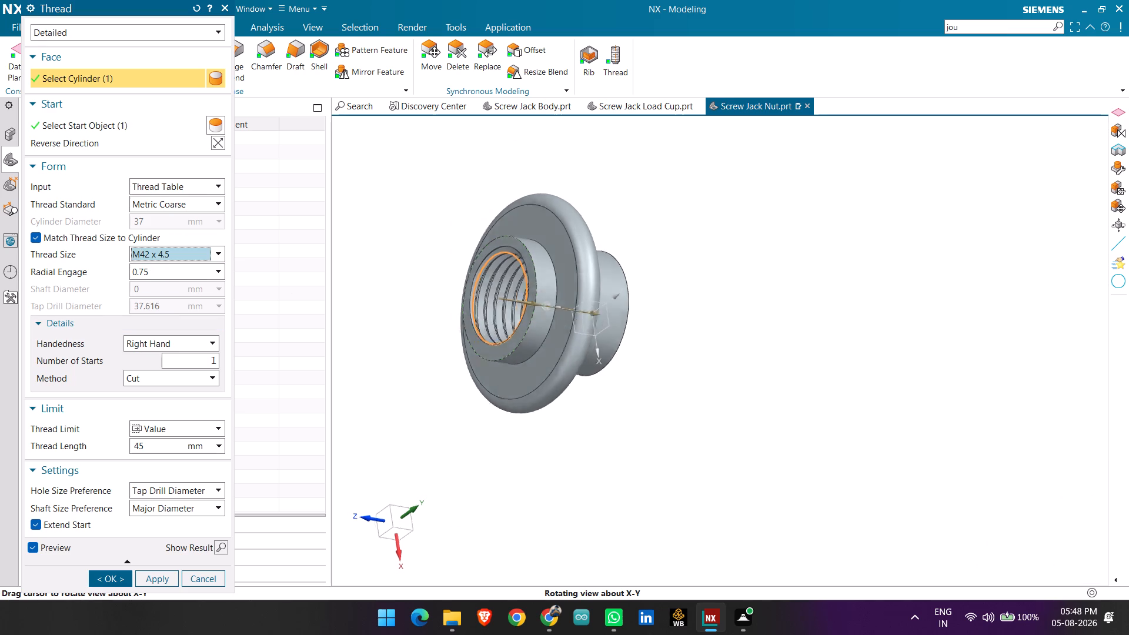
middle_click_drag(629, 410, 642, 379)
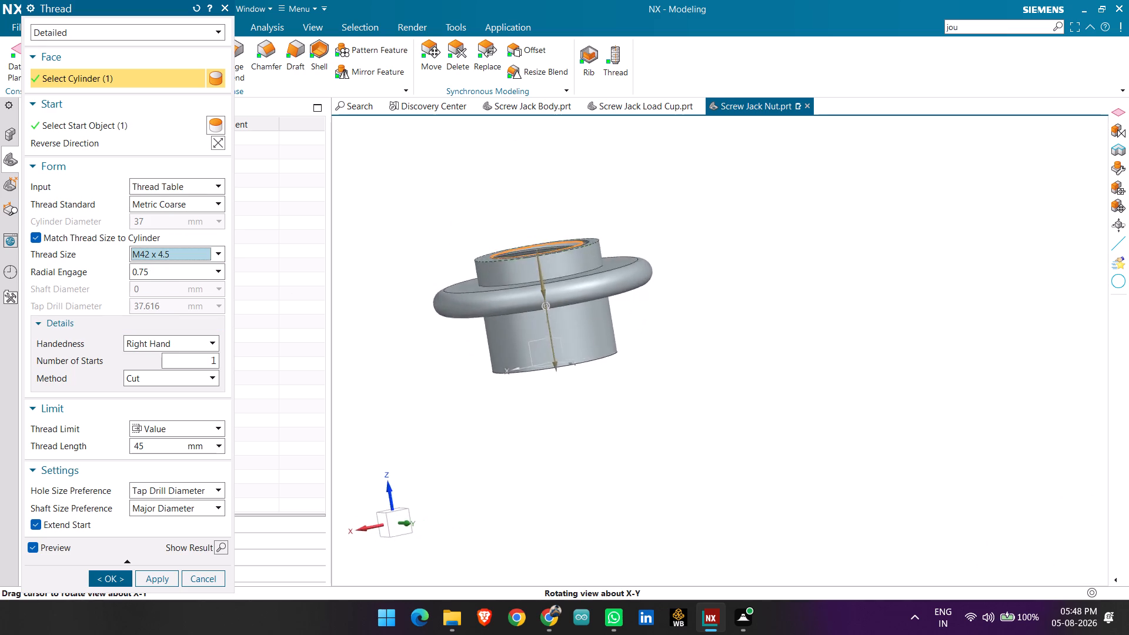
middle_click_drag(642, 379, 618, 452)
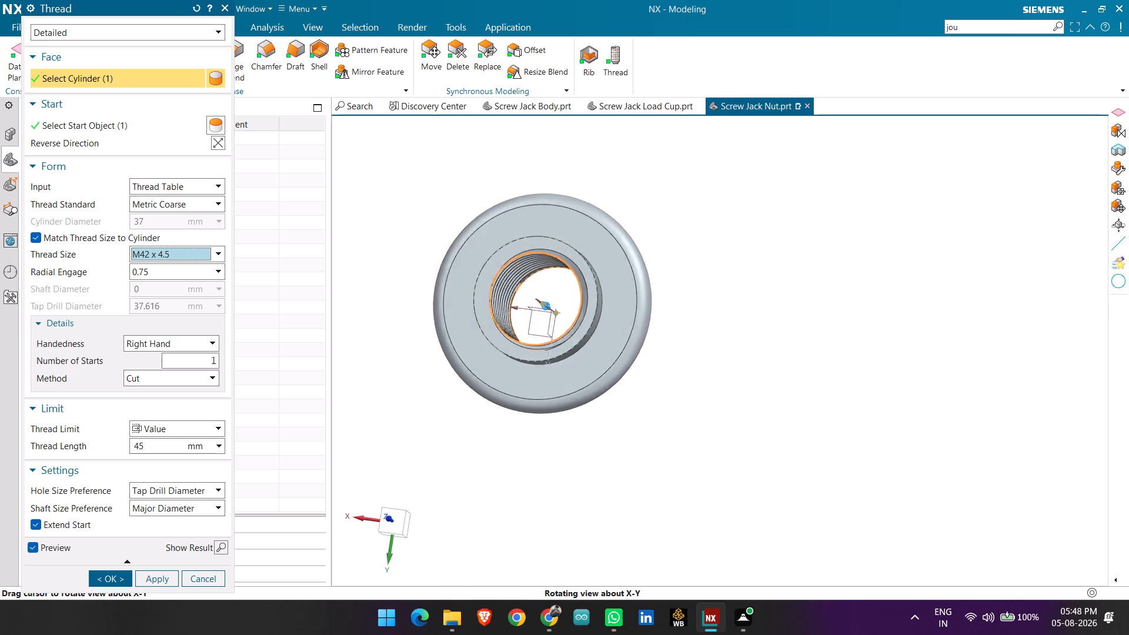
middle_click_drag(618, 452, 569, 477)
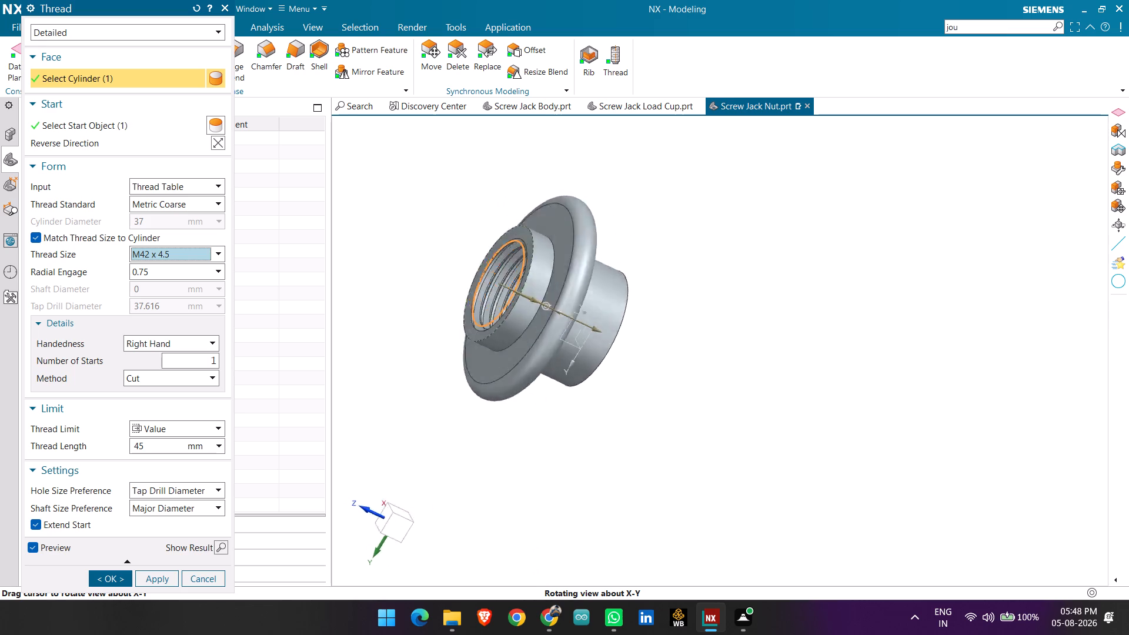
middle_click_drag(569, 477, 706, 349)
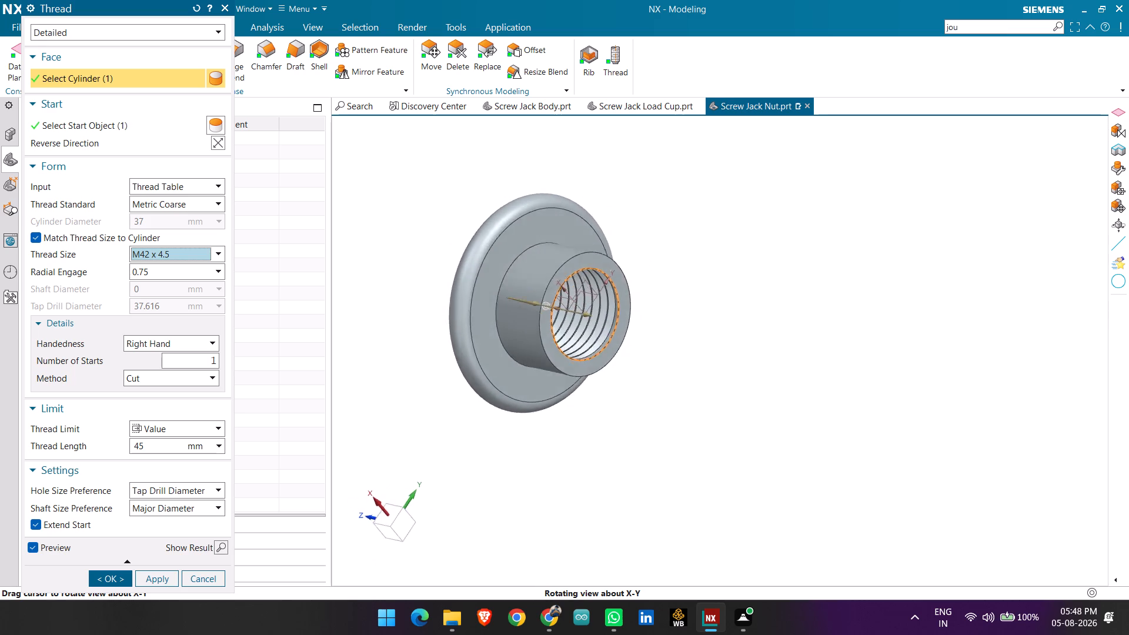
middle_click_drag(706, 349, 662, 446)
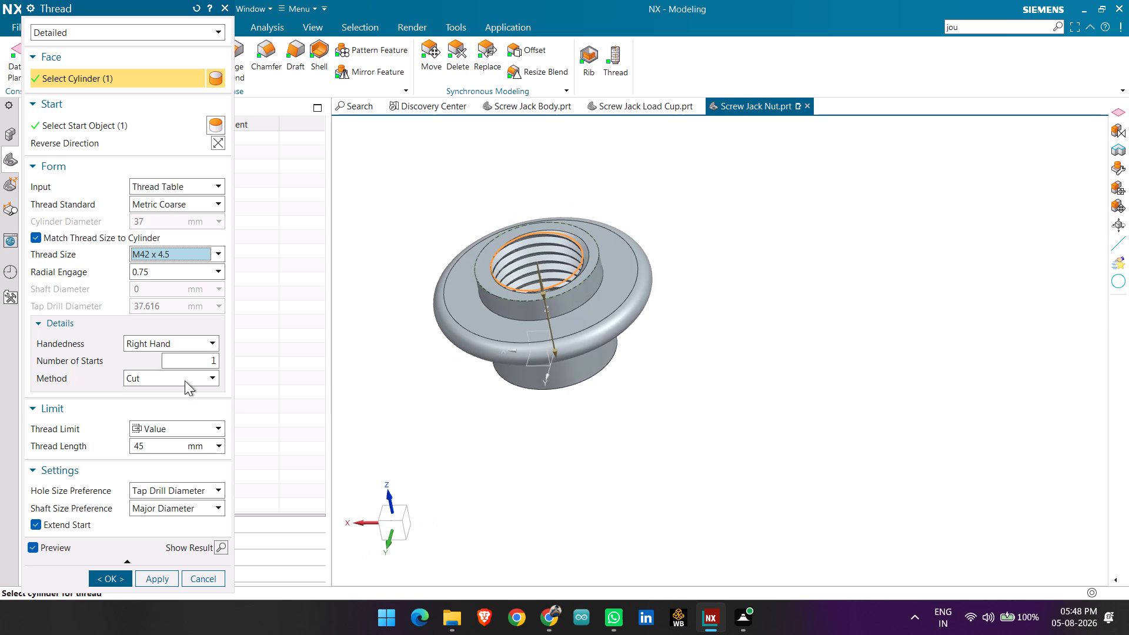
scroll(103, 400, "down", 3)
left_click(185, 510)
left_click(185, 510)
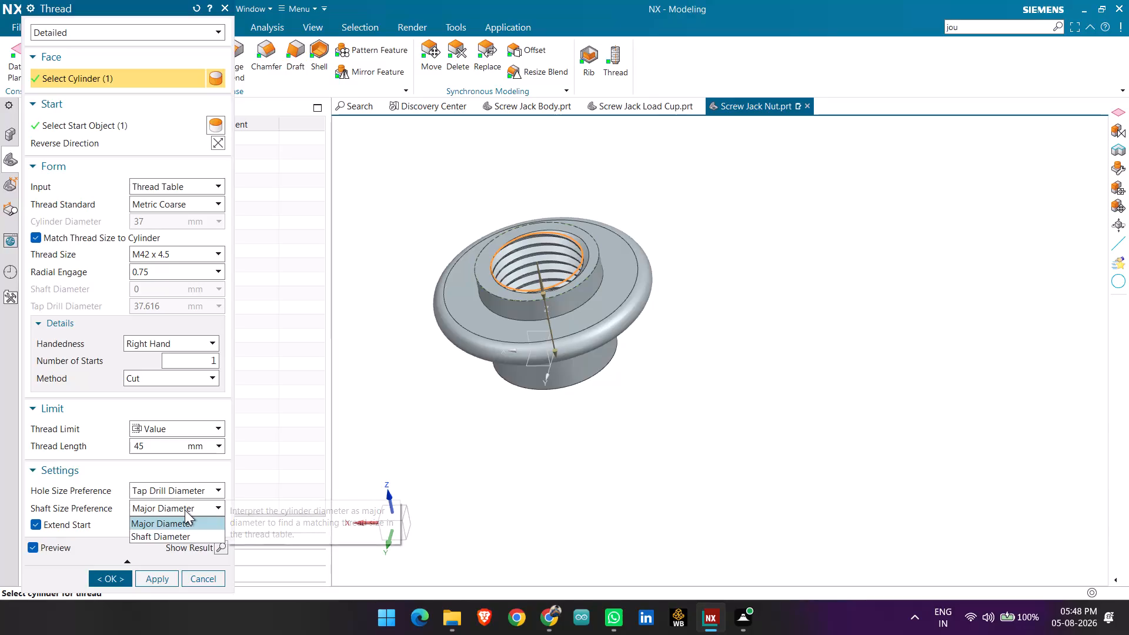
middle_click_drag(666, 403, 612, 431)
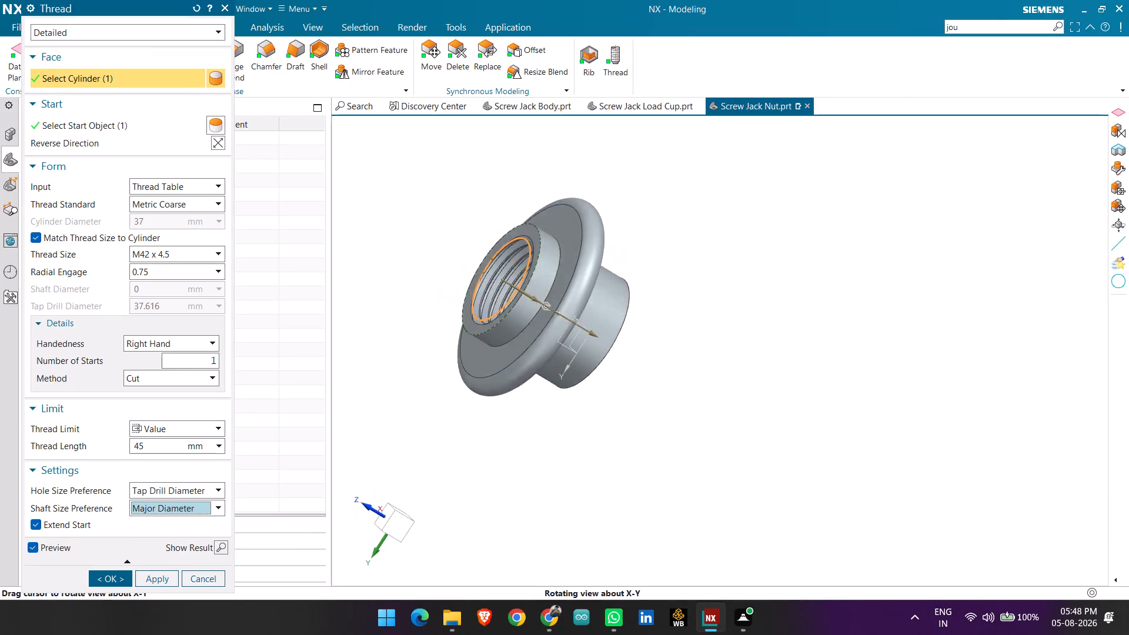
middle_click_drag(612, 431, 506, 354)
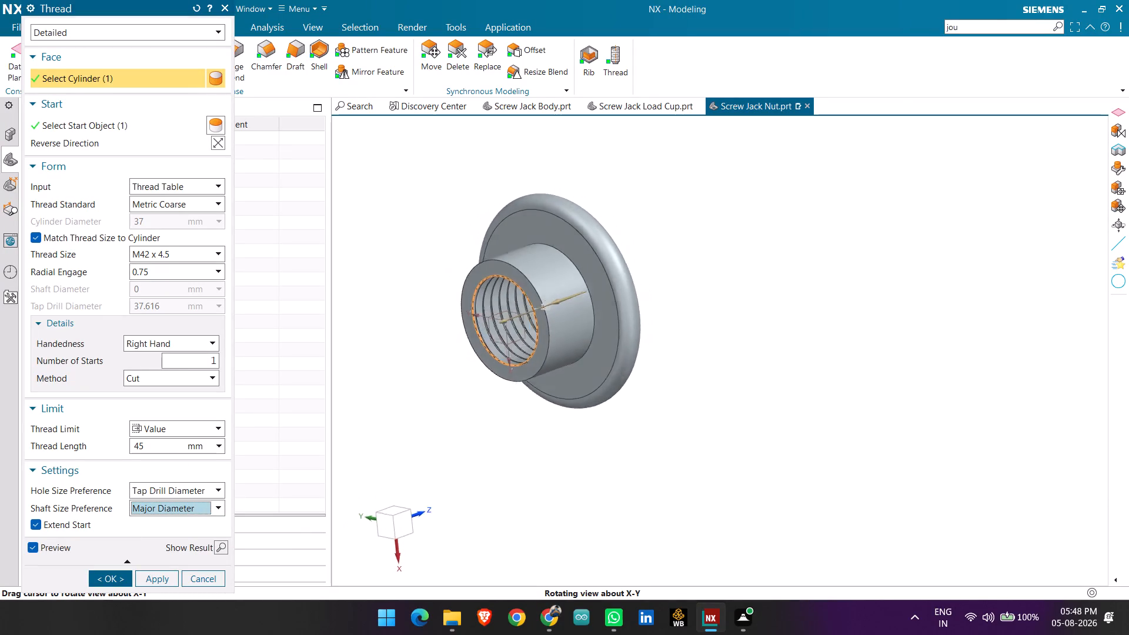
middle_click_drag(506, 354, 526, 432)
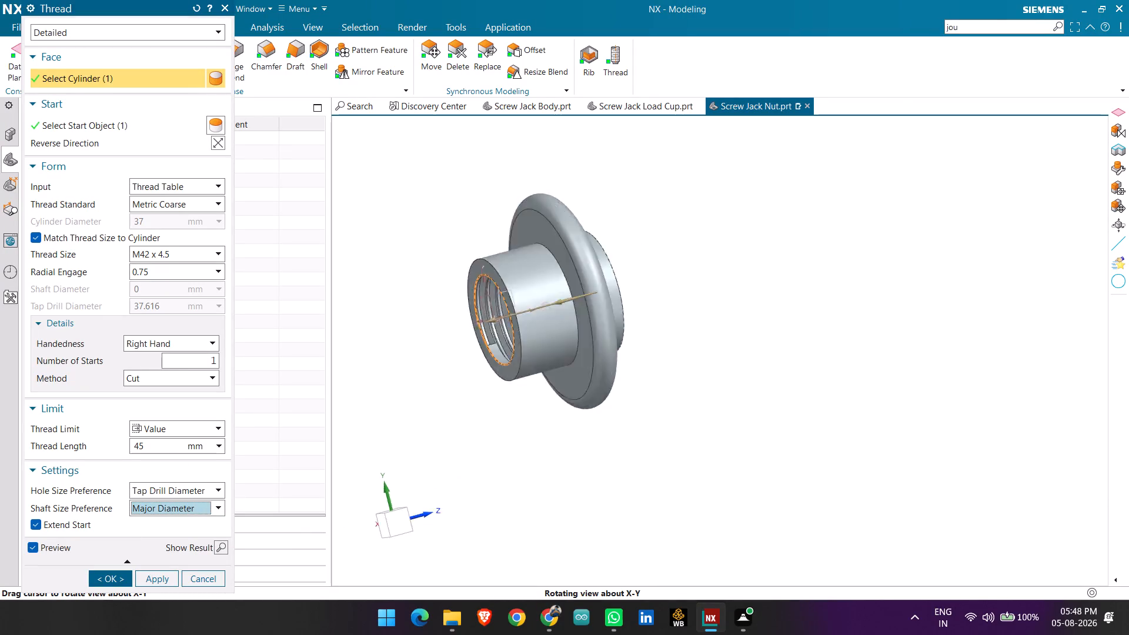
middle_click_drag(526, 432, 653, 484)
left_click(167, 207)
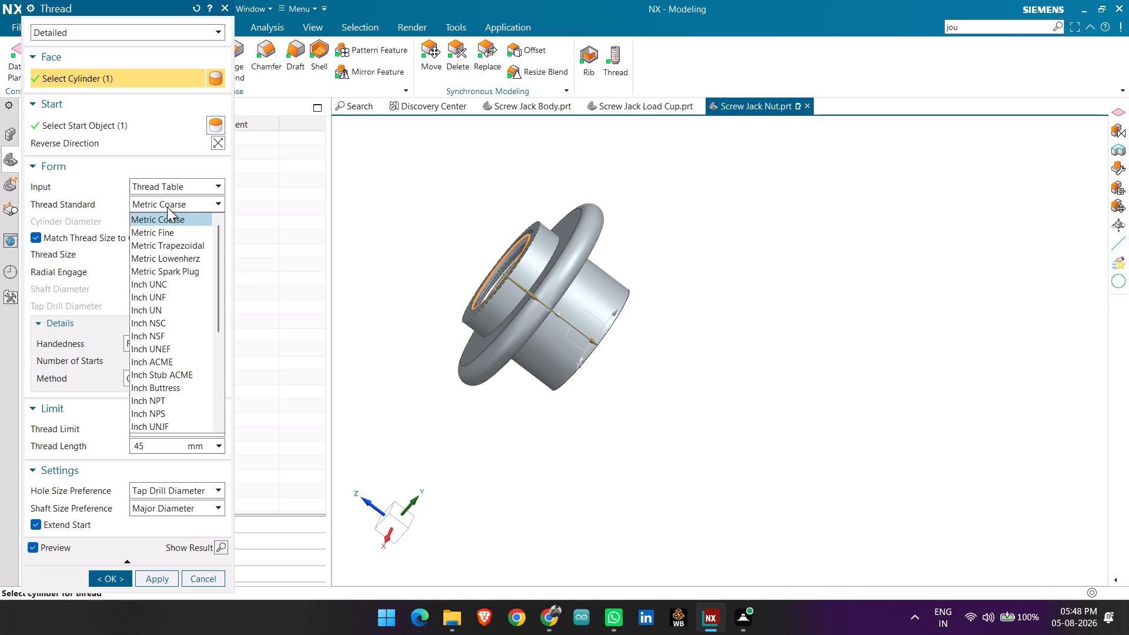
left_click(167, 207)
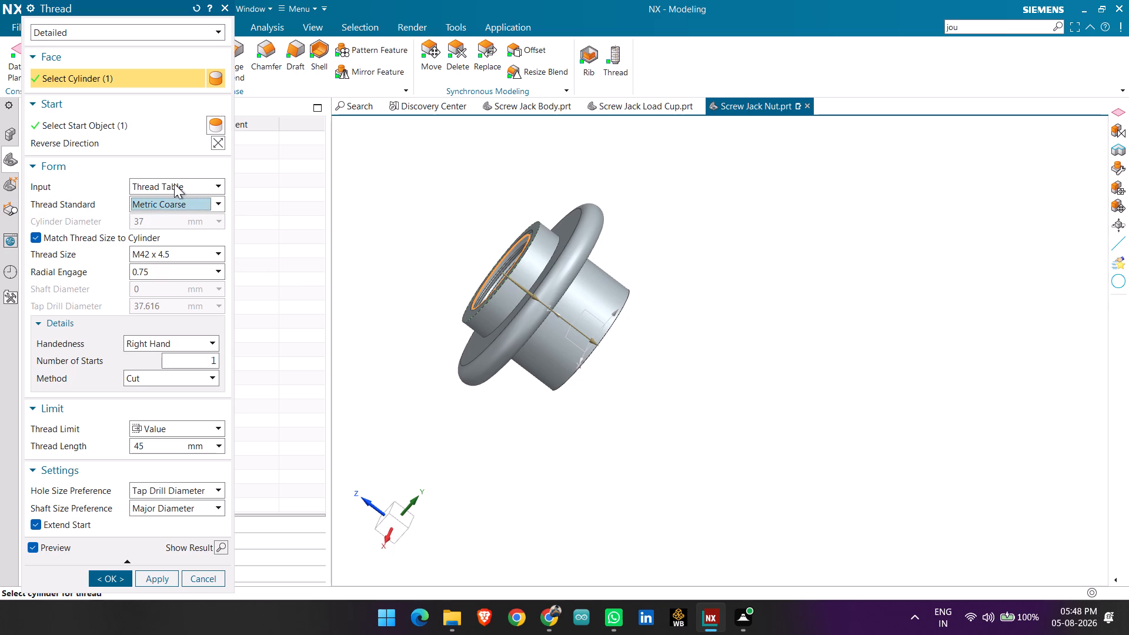
Switch the thread form input to Manual and set the bore thread's pitch to 6 mm.
left_click(175, 185)
left_click(178, 210)
scroll(372, 295, "down", 1)
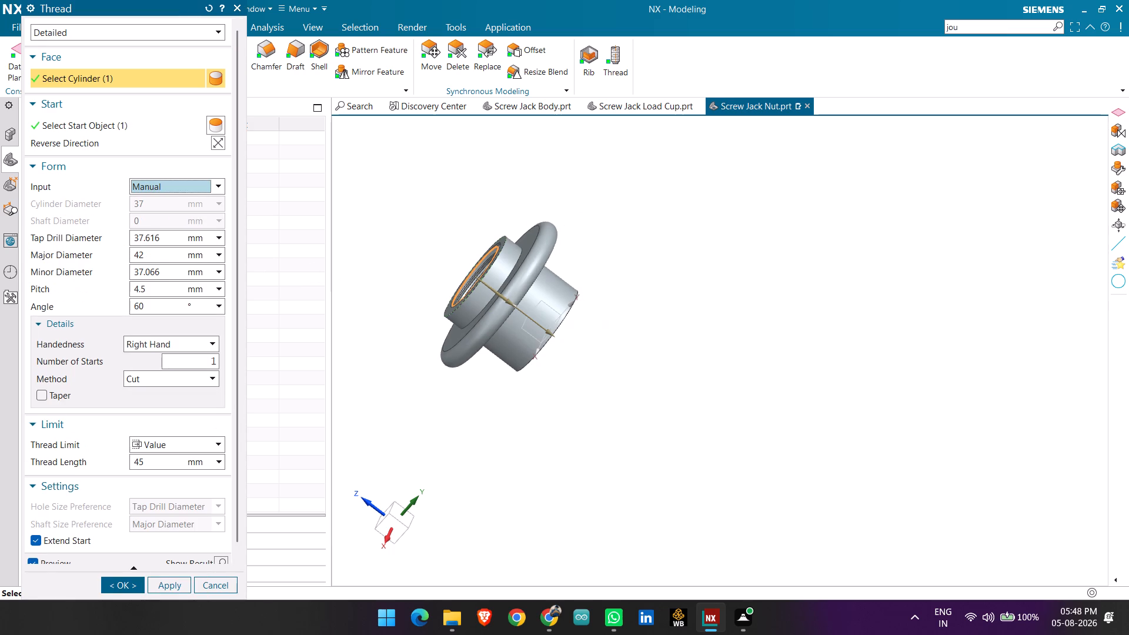
middle_click_drag(407, 268, 430, 312)
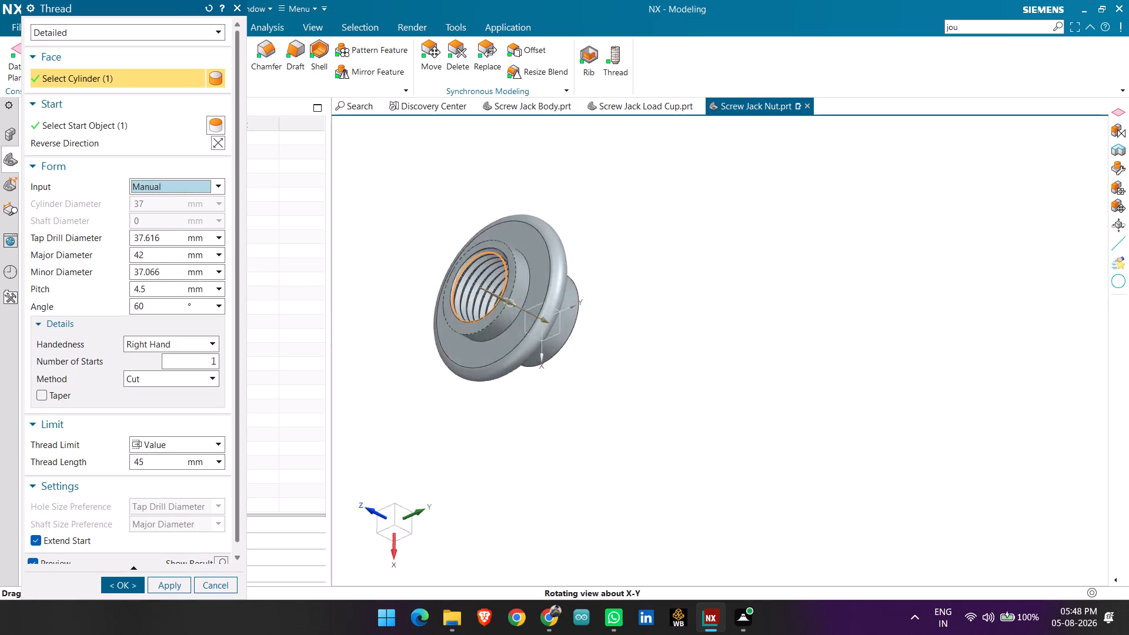
middle_click_drag(430, 312, 393, 273)
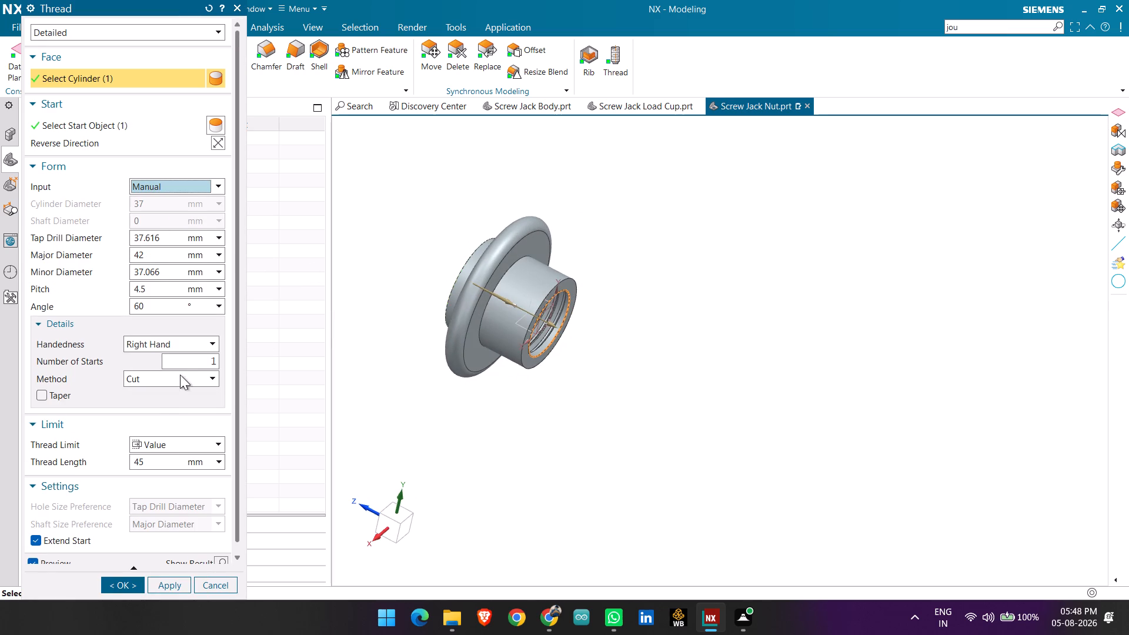
scroll(159, 397, "down", 4)
scroll(156, 350, "up", 2)
left_click_drag(160, 291, 129, 290)
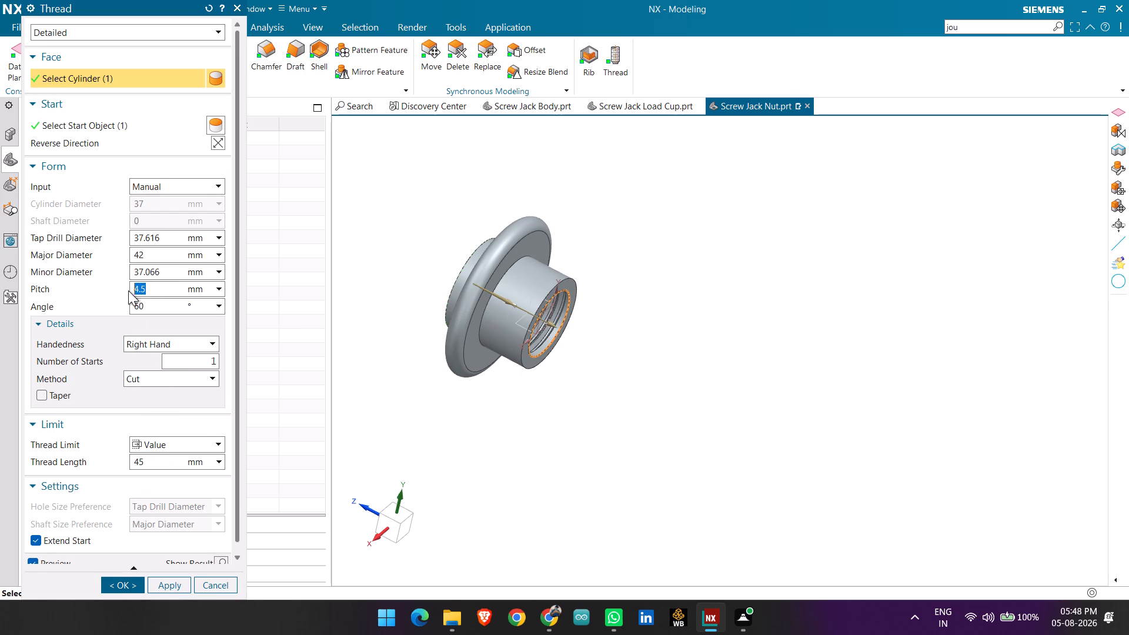
key("BackSpace")
key("6")
key("Return")
Examine the 6 mm pitch thread preview inside the bore from both ends of the nut.
scroll(534, 370, "up", 2)
scroll(672, 343, "up", 3)
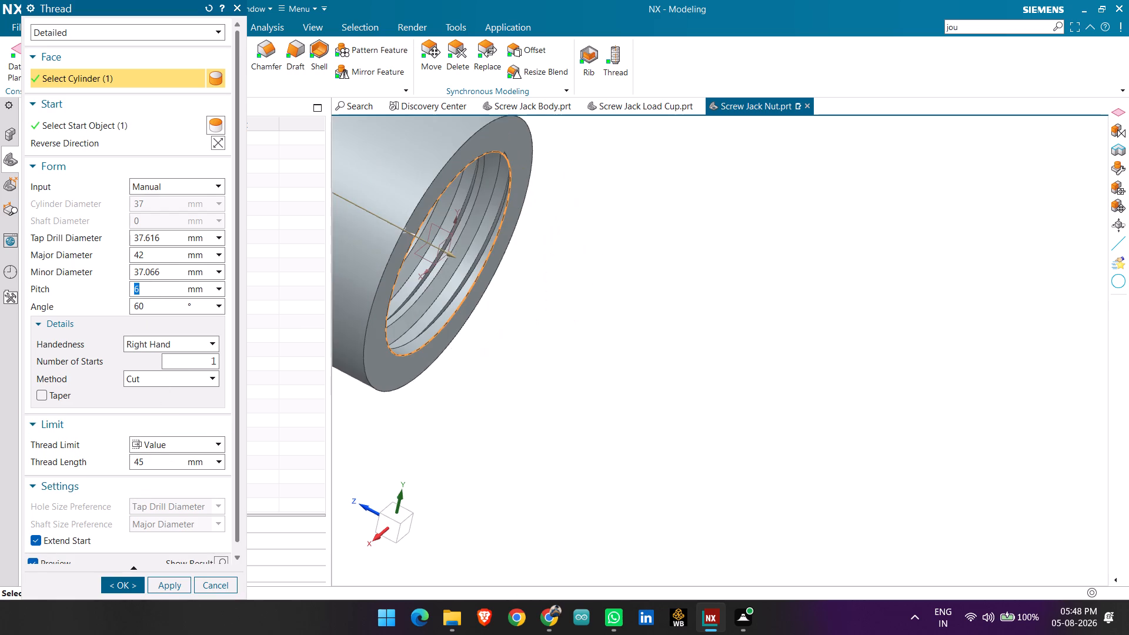
middle_click_drag(664, 341, 639, 353)
scroll(636, 349, "down", 5)
scroll(576, 346, "up", 1)
middle_click_drag(577, 347, 592, 365)
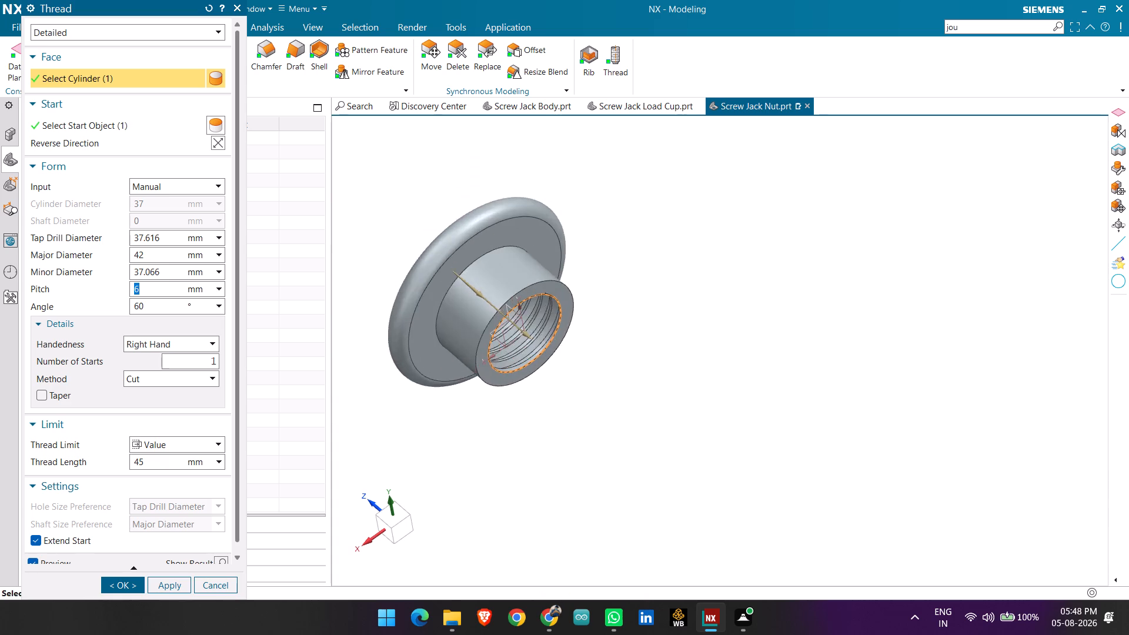
middle_click_drag(592, 365, 620, 419)
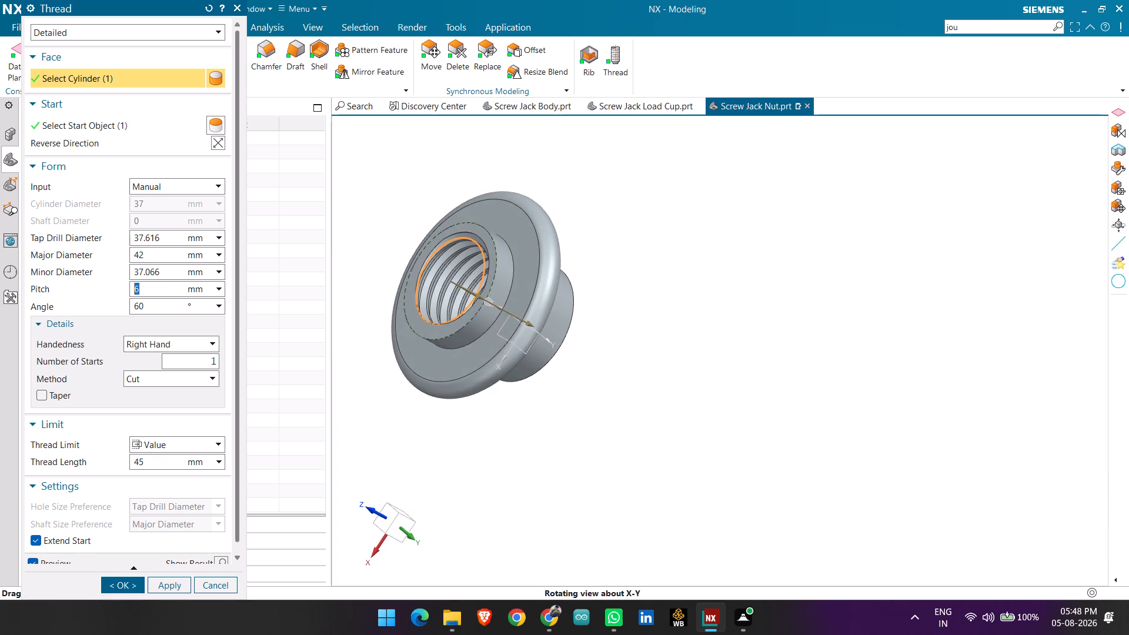
middle_click_drag(620, 419, 642, 380)
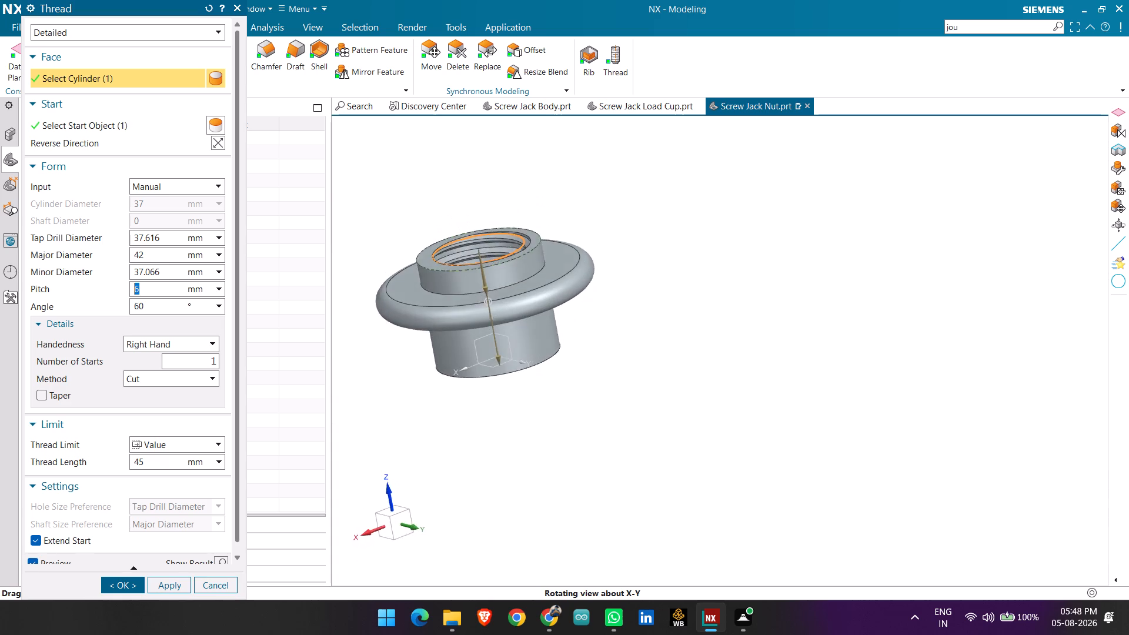
middle_click_drag(642, 380, 626, 403)
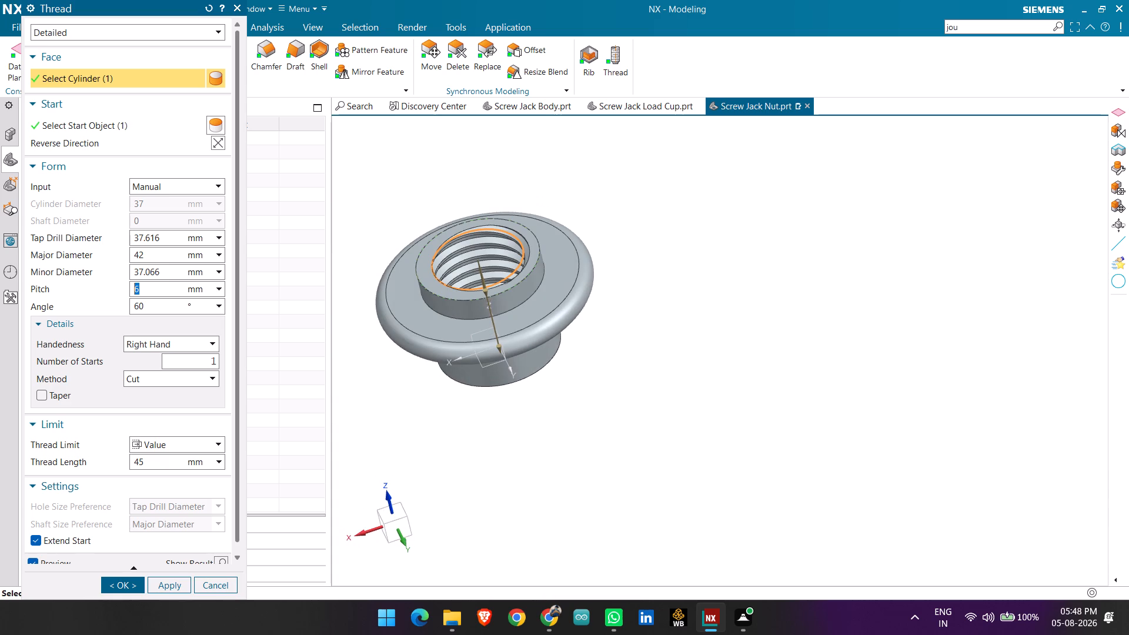
scroll(384, 335, "up", 1)
scroll(385, 335, "down", 3)
scroll(328, 298, "up", 2)
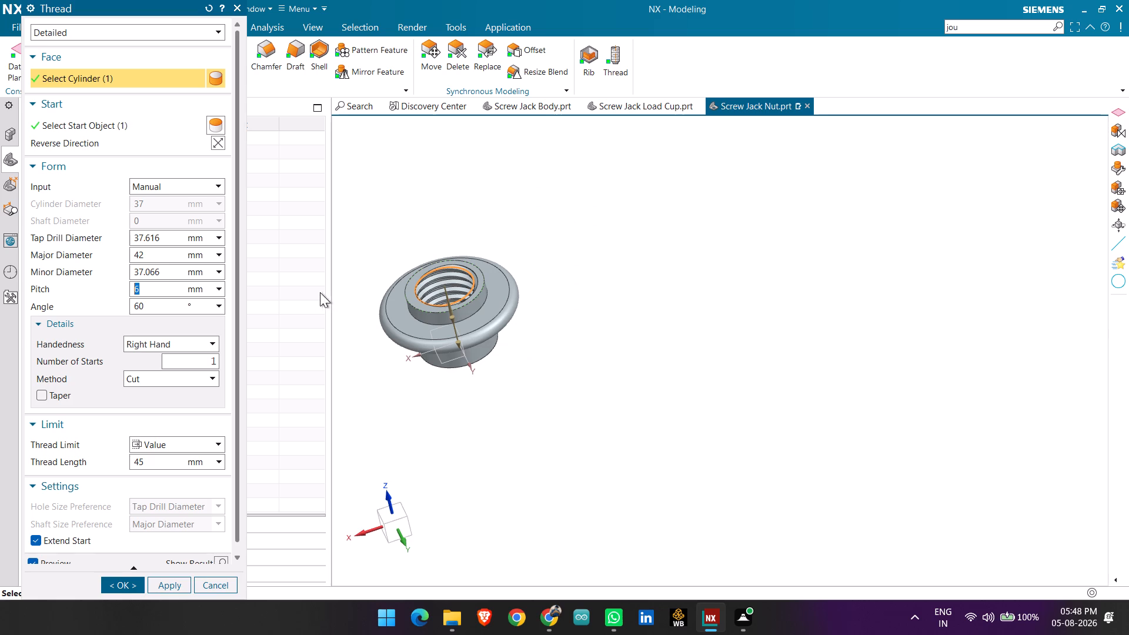
scroll(306, 299, "up", 4)
scroll(364, 262, "up", 1)
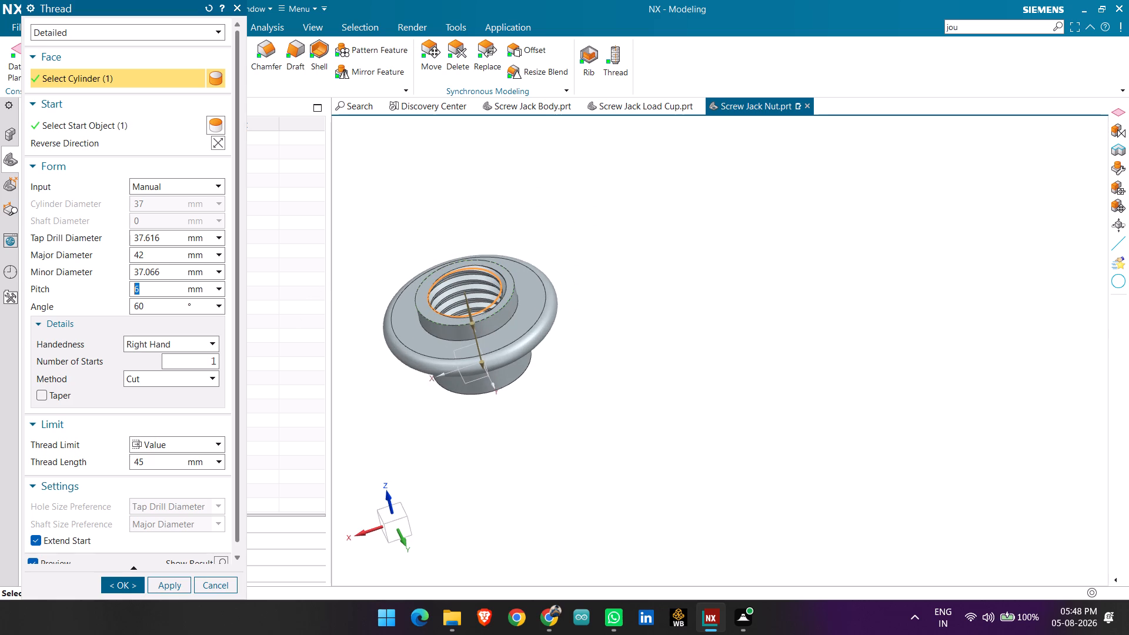
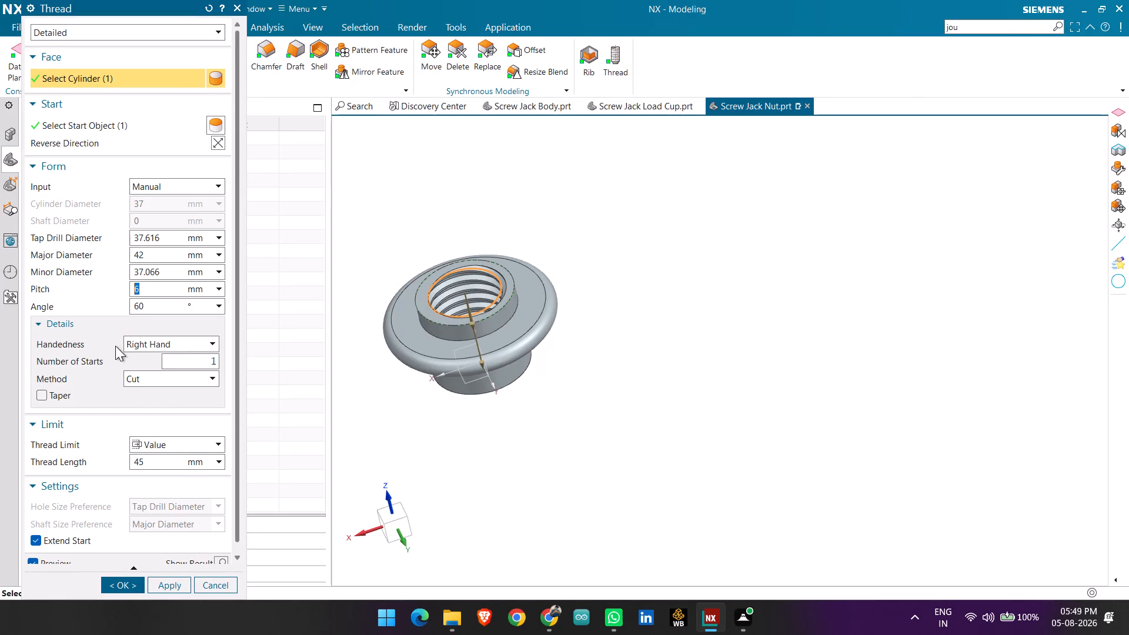
Review the bore thread's type, form input, details and limit options without changing the settings.
left_click(104, 327)
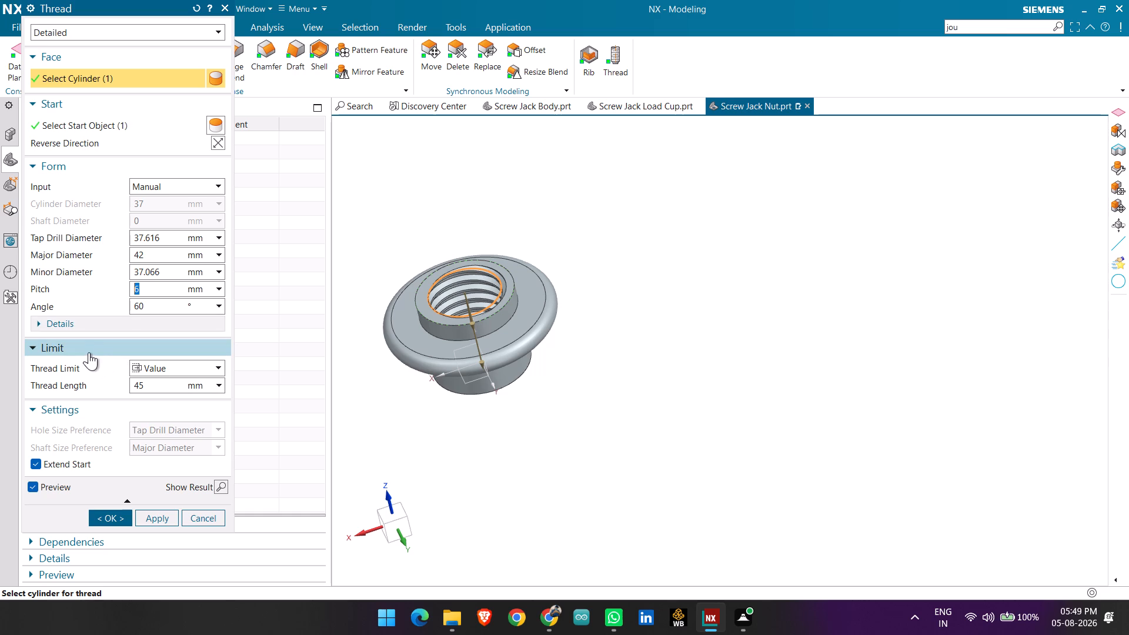
left_click(87, 346)
left_click(89, 349)
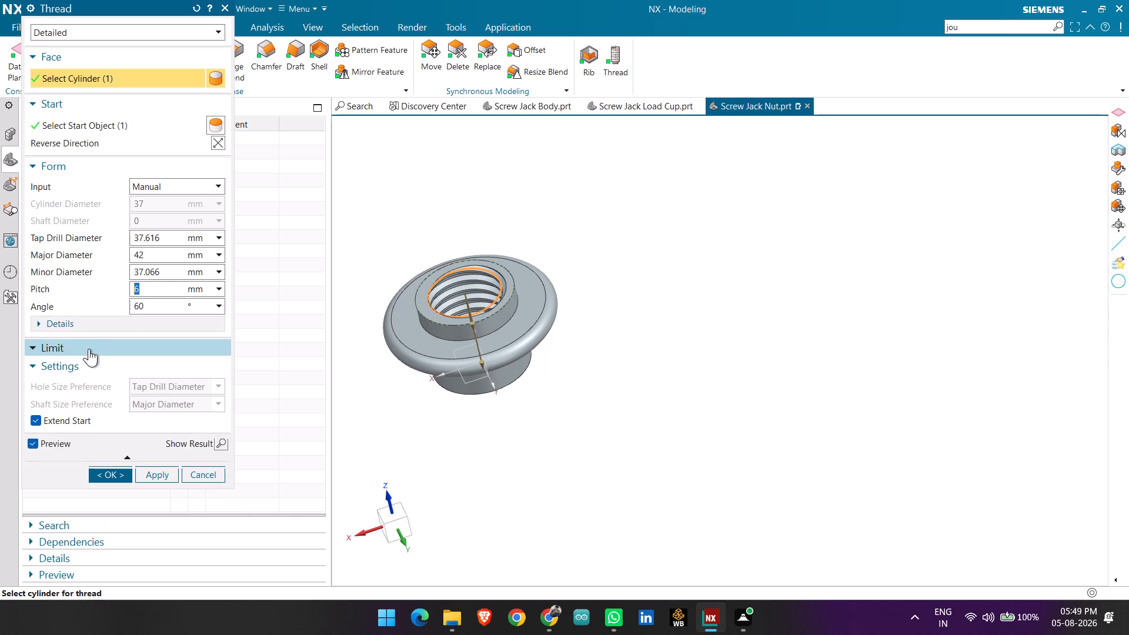
left_click(86, 320)
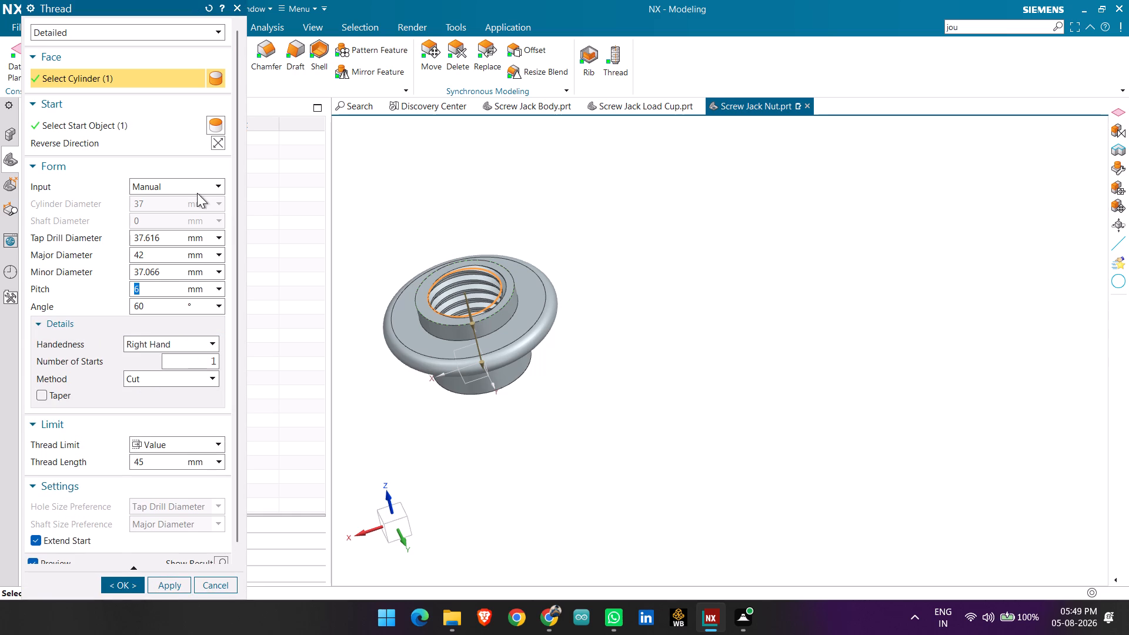
left_click(154, 38)
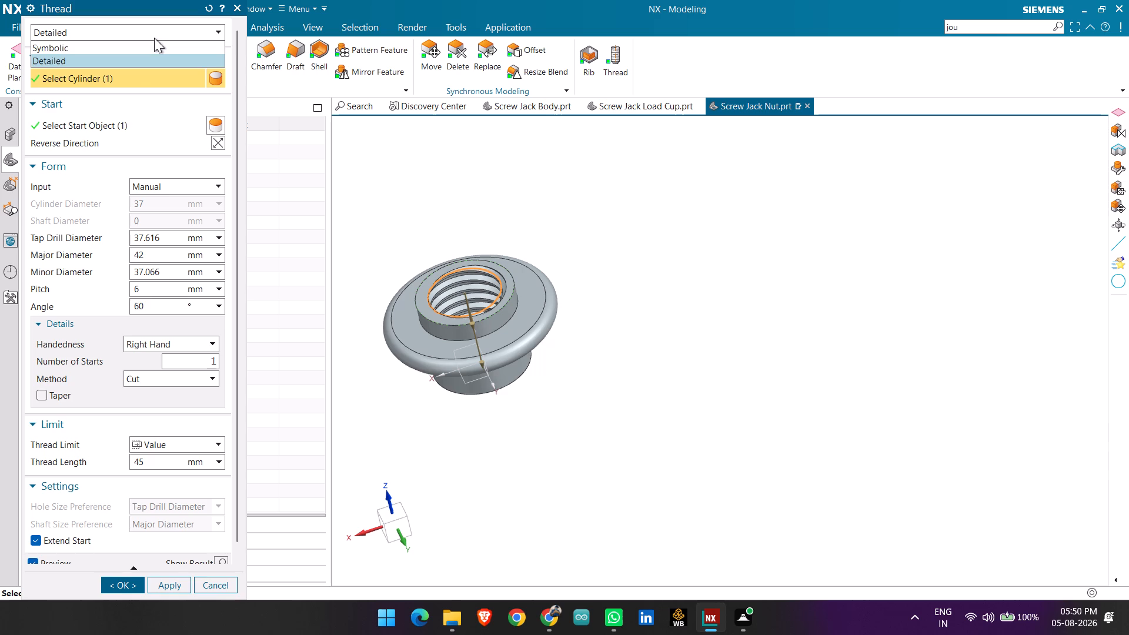
left_click(154, 38)
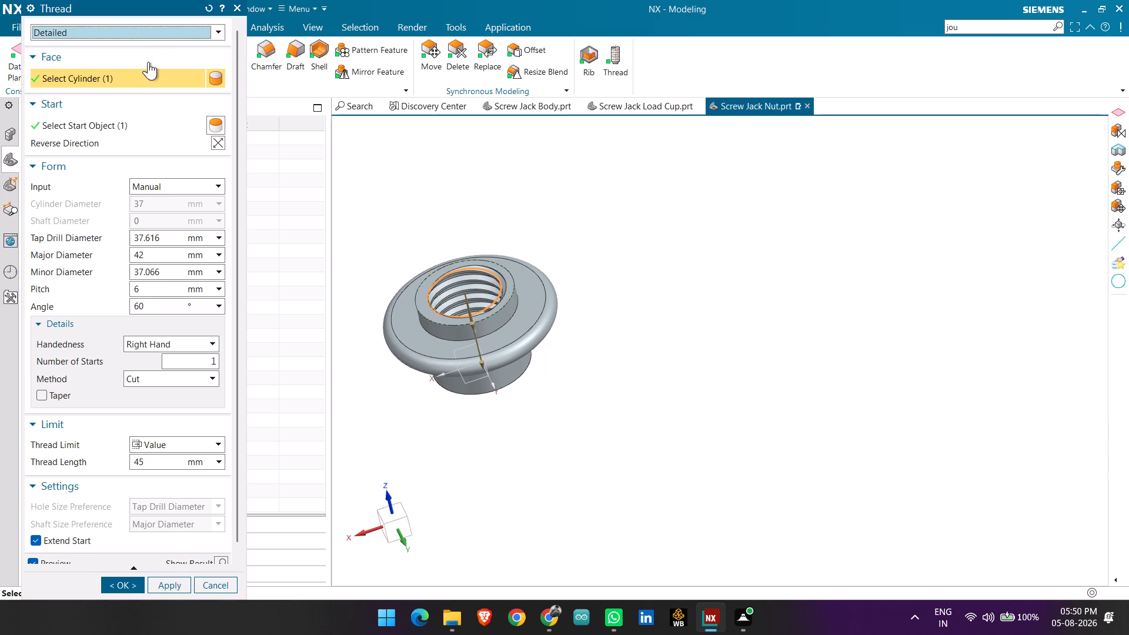
left_click(165, 189)
left_click(171, 187)
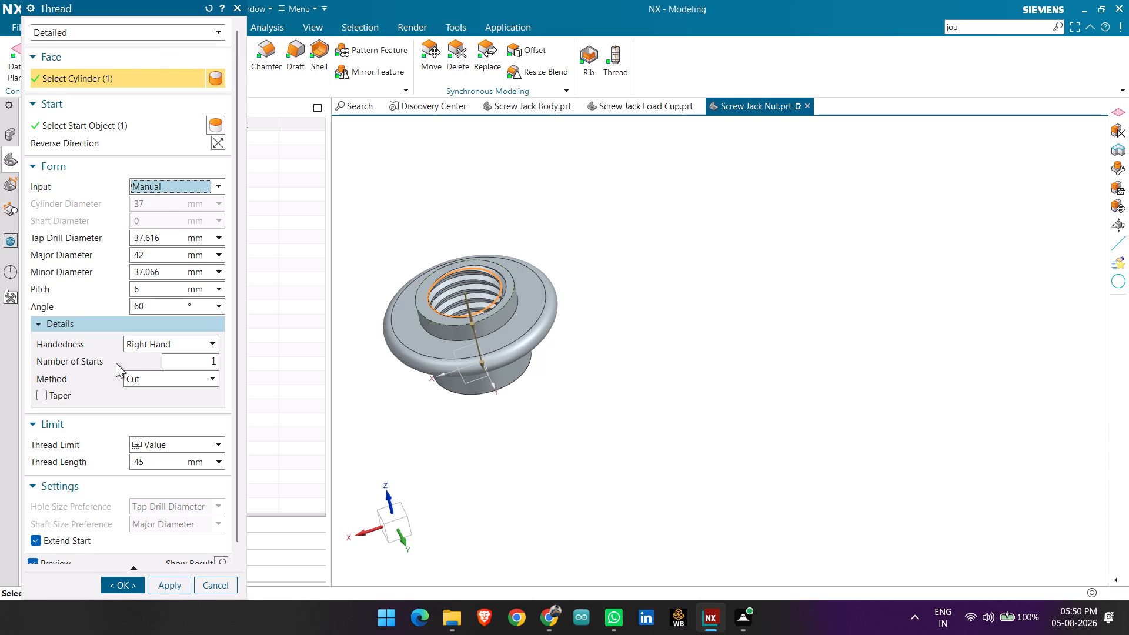
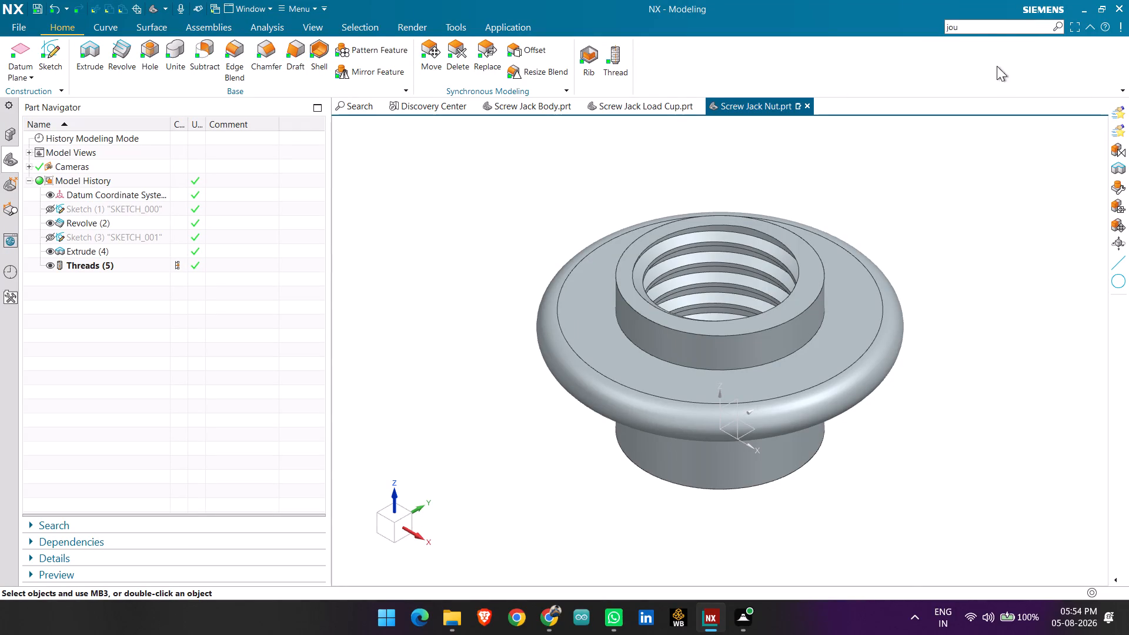
Stop the journal recording of the nut modelling session.
left_click(984, 31)
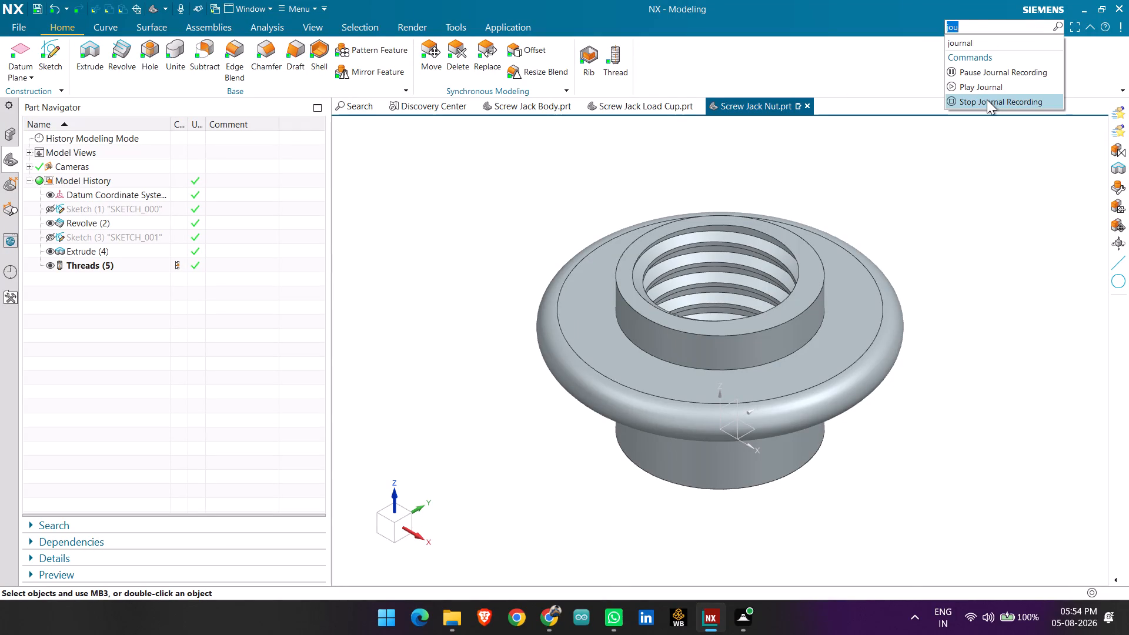
left_click(987, 99)
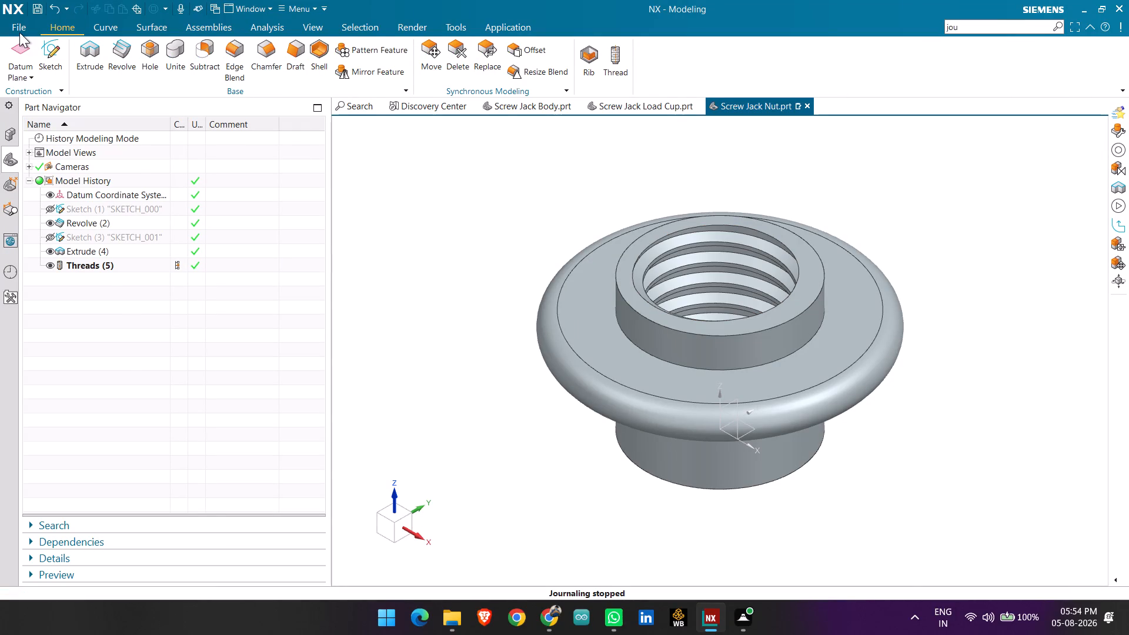
Export the nut's current display as a PDF named Screw Jack Nut in the Screw Jack Assembly folder, without the Admin_ prefix.
left_click(16, 29)
left_click(202, 223)
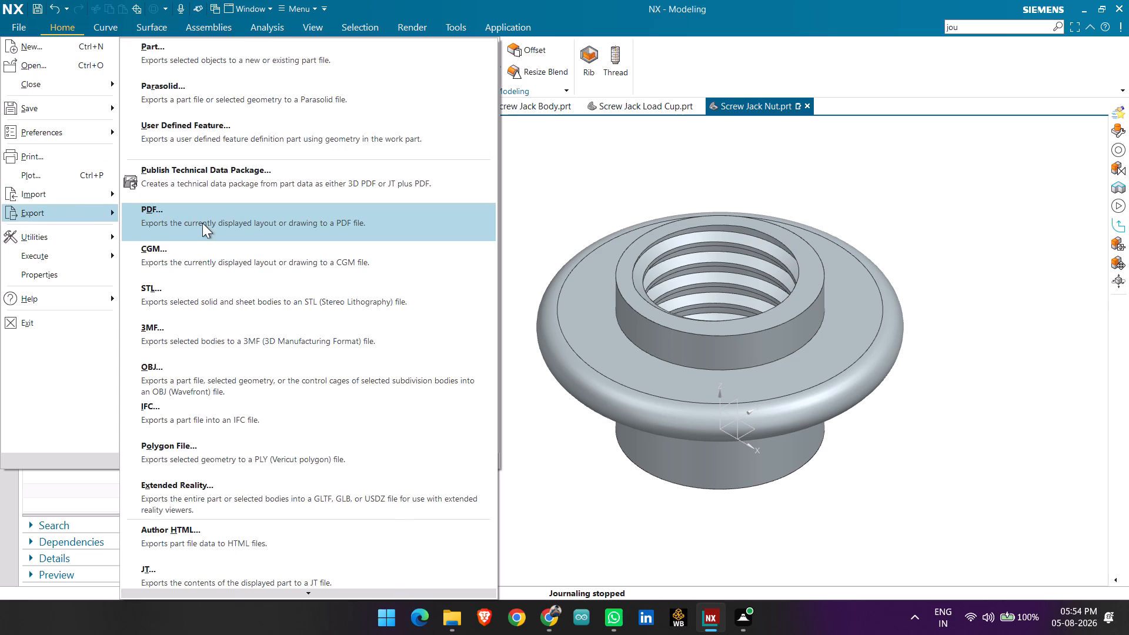
left_click(190, 188)
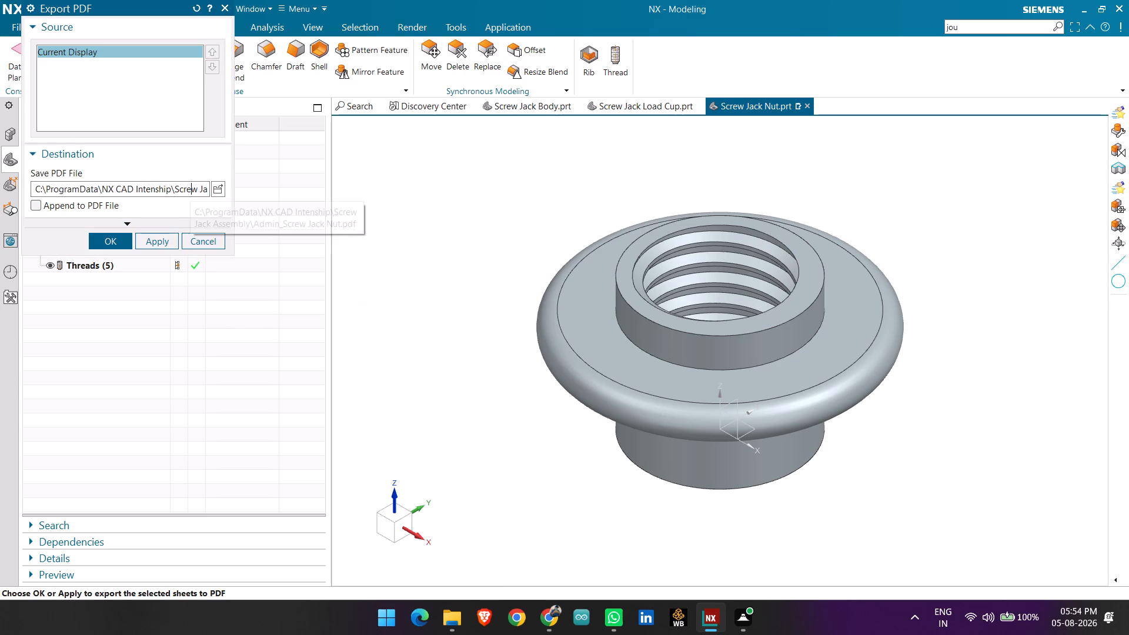
key("Right")
key("Right")
key("Right")
key("Right")
key("Right")
key("Right")
key("Right")
key("Right")
key("Right")
key("Right")
key("Right")
key("Right")
key("Right")
key("Right")
key("Right")
key("Right")
key("Right")
key("Right")
key("Right")
key("Right")
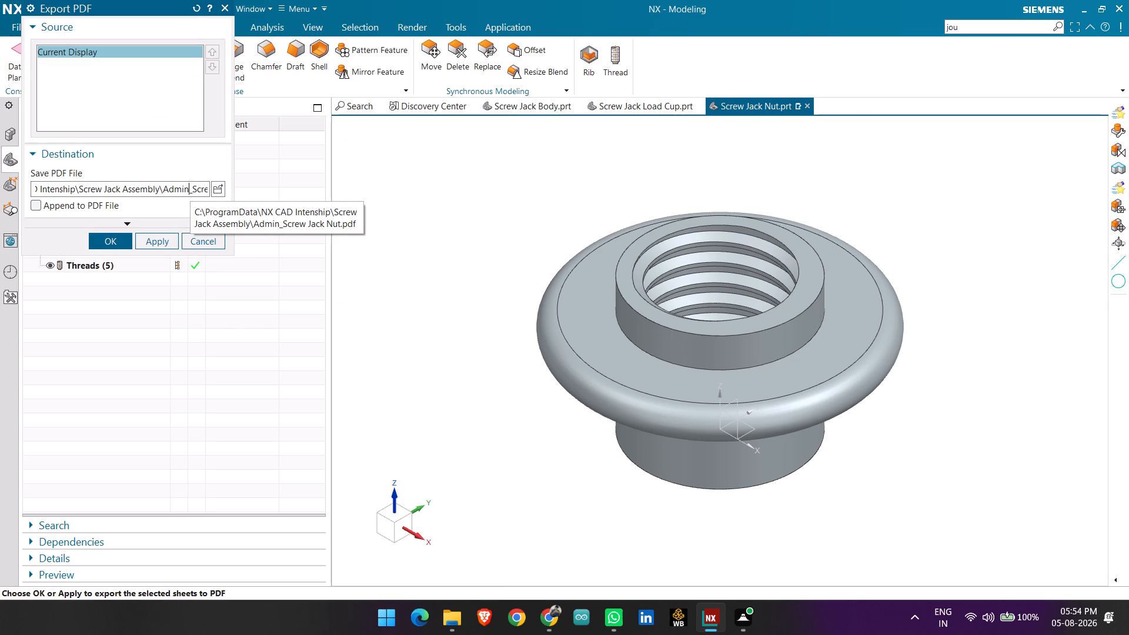
key("BackSpace")
key("BackSpace")
key("BackSpace")
key("BackSpace")
key("BackSpace")
key("BackSpace")
left_click(114, 240)
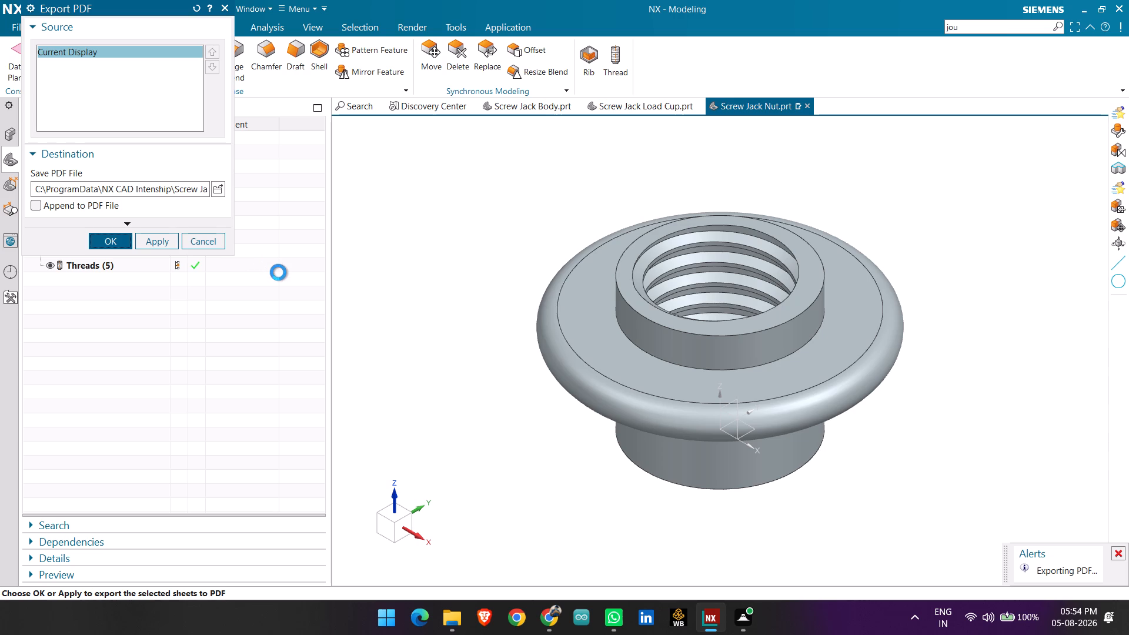